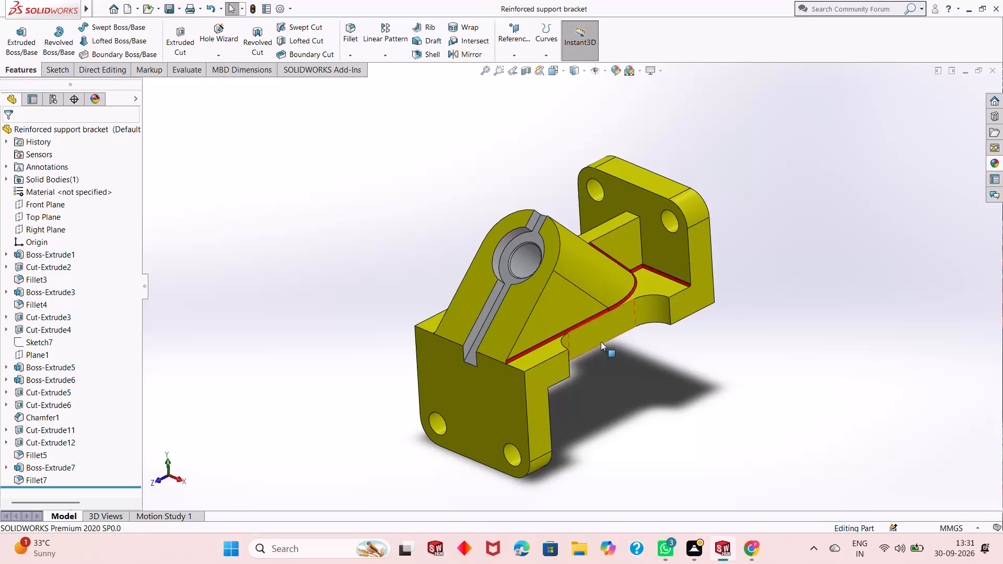
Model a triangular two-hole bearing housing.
Close the Reinforced support bracket document and create a new part.
{"action": "left_click", "coordinate": [989, 70]}
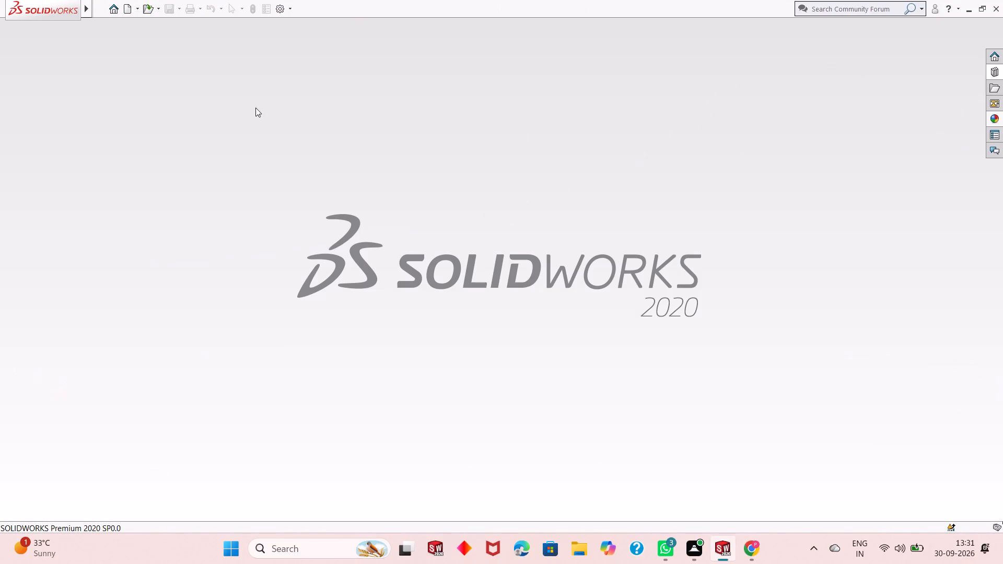
{"action": "left_click", "coordinate": [123, 9]}
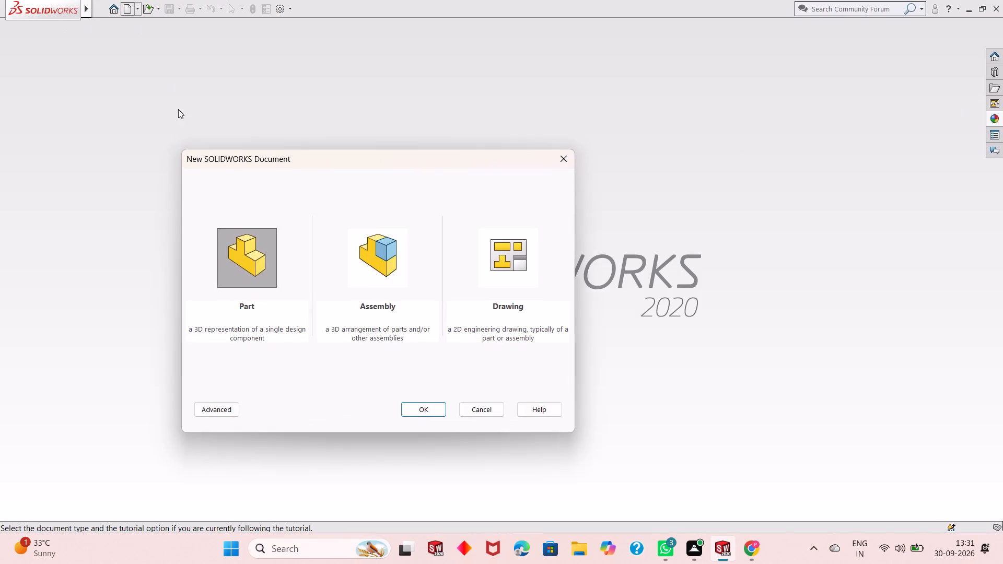
{"action": "double_click", "coordinate": [244, 260]}
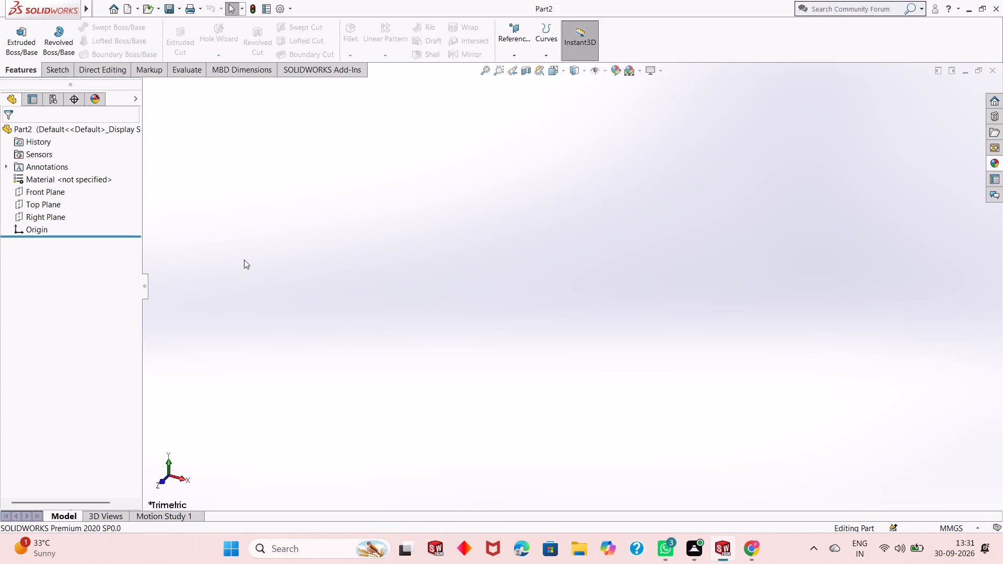
Start a sketch on the Top Plane and draw a circle of about 52 mm radius centred on the origin.
{"action": "left_click", "coordinate": [53, 201]}
{"action": "left_click", "coordinate": [62, 186]}
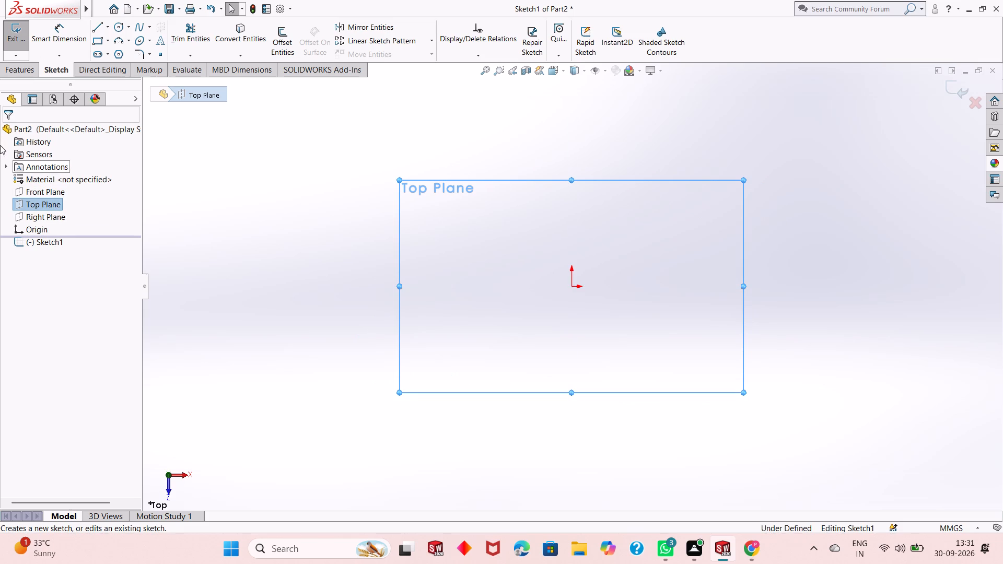
{"action": "left_click", "coordinate": [116, 30]}
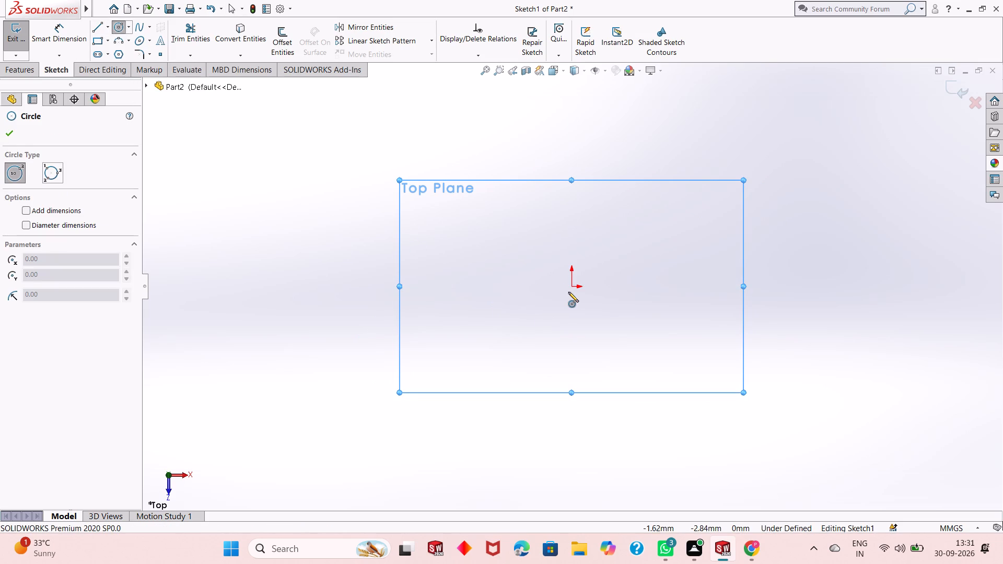
{"action": "left_click", "coordinate": [570, 286]}
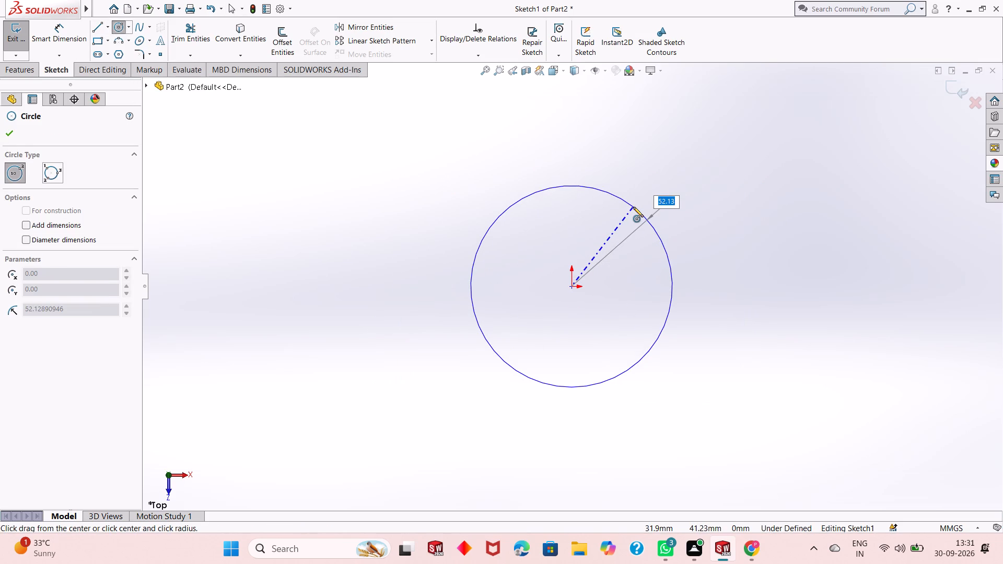
{"action": "left_click", "coordinate": [633, 207]}
{"action": "right_click", "coordinate": [273, 199]}
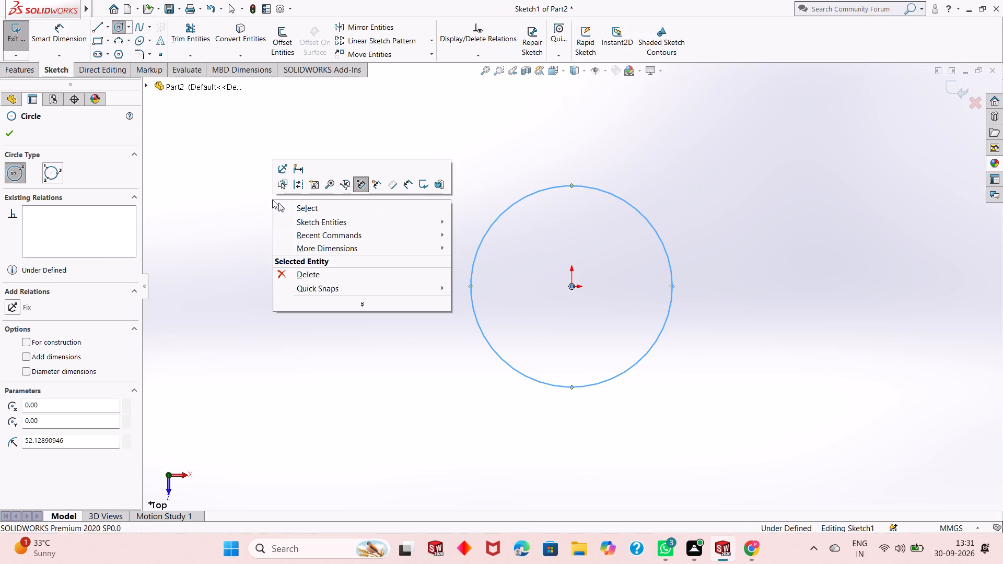
{"action": "left_click", "coordinate": [285, 206]}
Dimension the origin-centred circle with a diameter of 50 mm.
{"action": "left_click", "coordinate": [40, 32]}
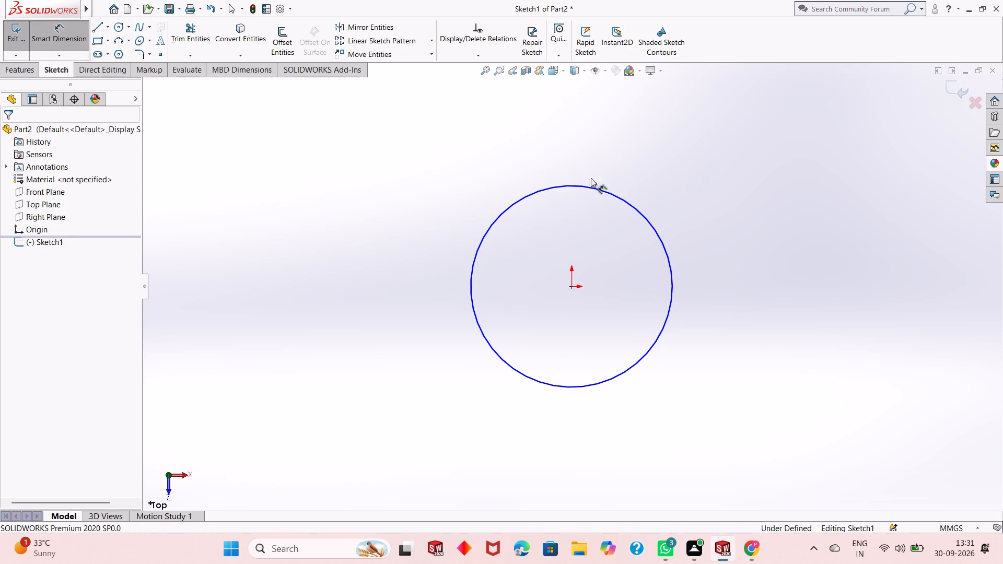
{"action": "left_click", "coordinate": [607, 189]}
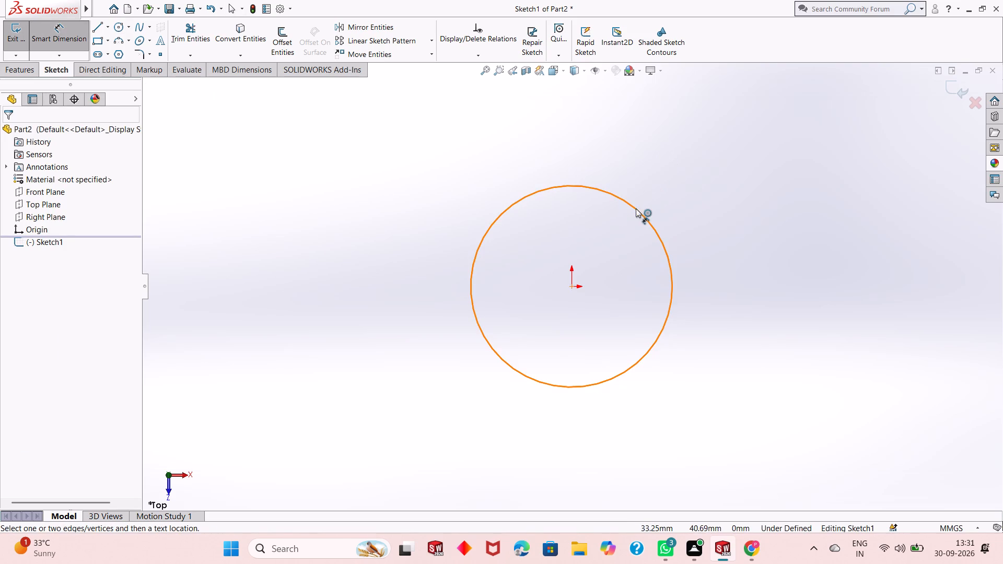
{"action": "left_click", "coordinate": [636, 208]}
{"action": "left_click", "coordinate": [730, 131]}
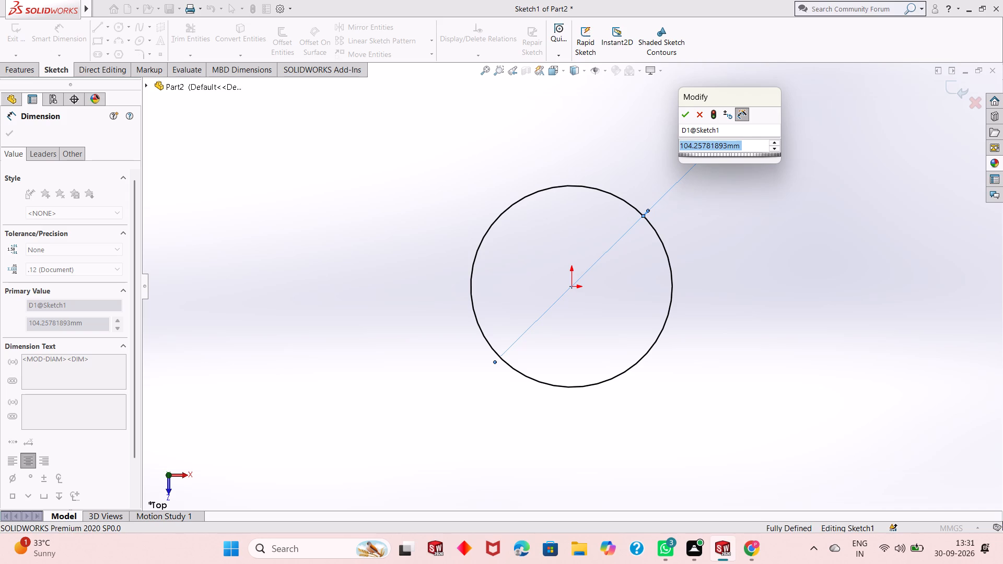
{"action": "type", "text": "50"}
{"action": "key", "text": "Return"}
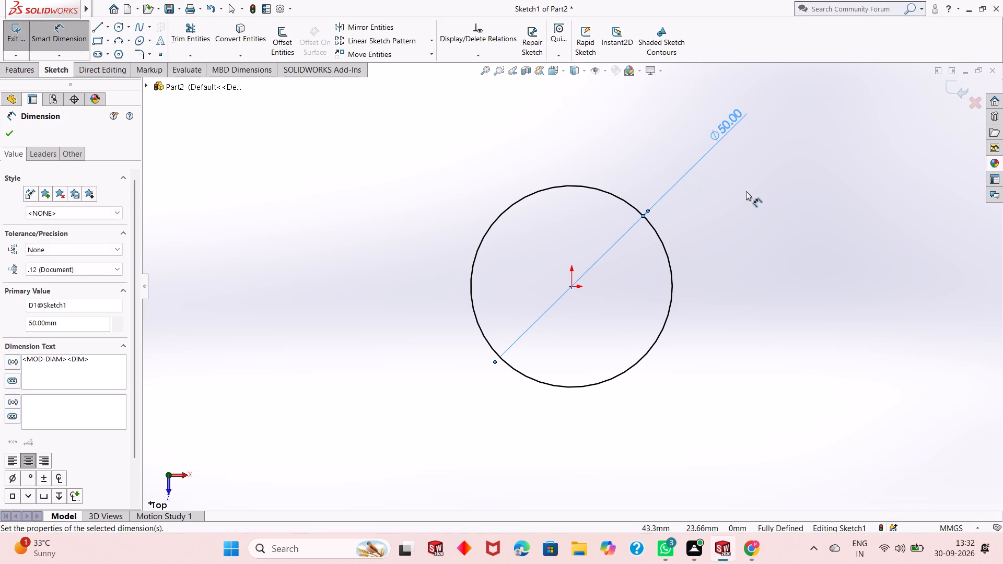
{"action": "right_click", "coordinate": [748, 189]}
{"action": "left_click", "coordinate": [778, 219]}
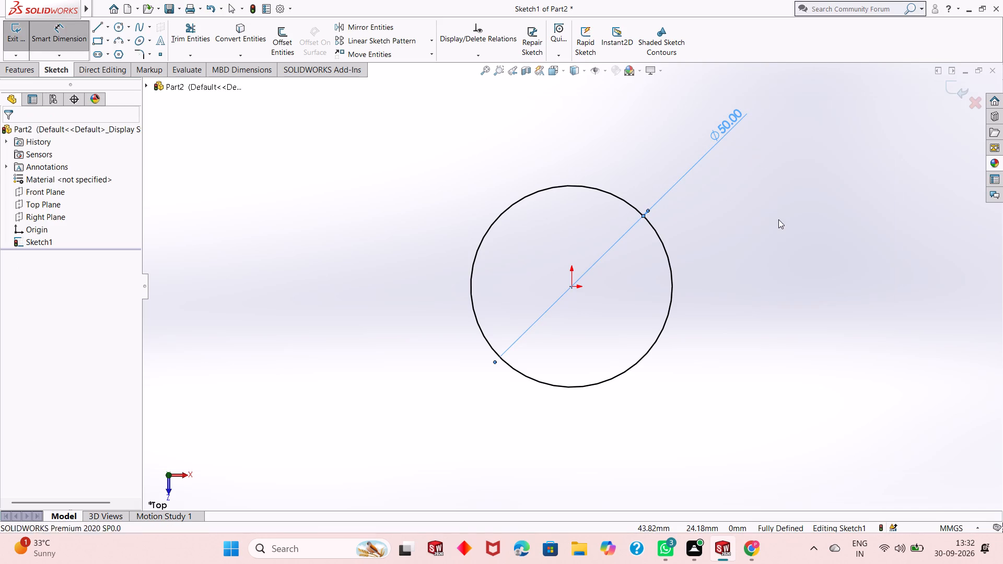
Sketch a second circle of about 20.5 mm radius, centred about 55 mm directly below the origin.
{"action": "scroll", "coordinate": [609, 248], "scroll_direction": "up", "scroll_amount": 1}
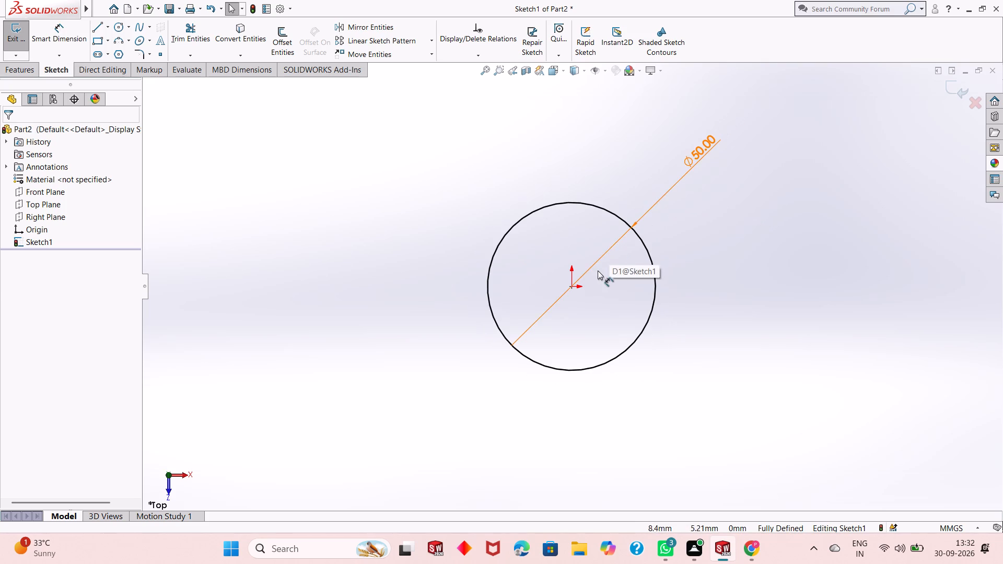
{"action": "scroll", "coordinate": [569, 280], "scroll_direction": "up", "scroll_amount": 1}
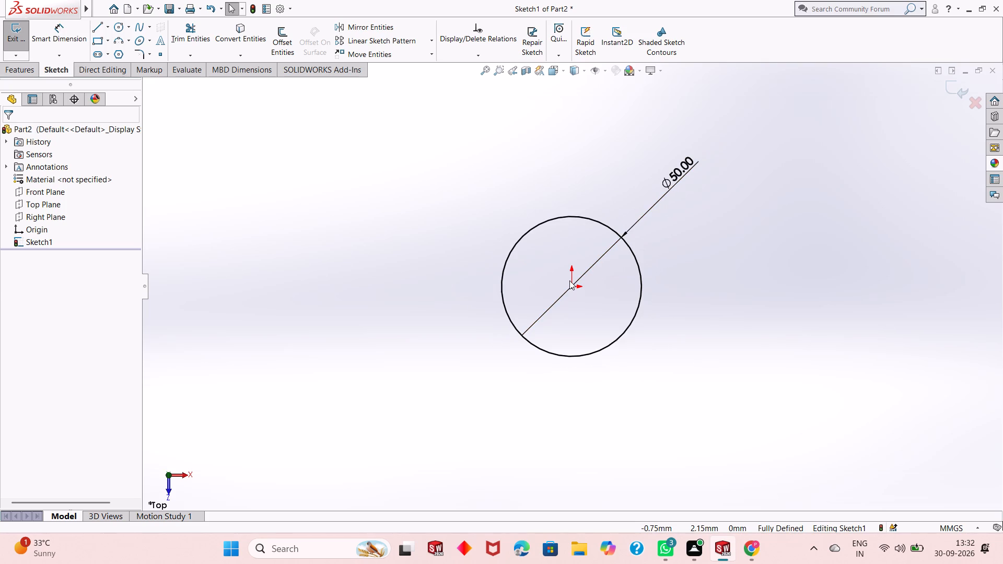
{"action": "scroll", "coordinate": [565, 290], "scroll_direction": "down", "scroll_amount": 1}
{"action": "scroll", "coordinate": [565, 290], "scroll_direction": "up", "scroll_amount": 1}
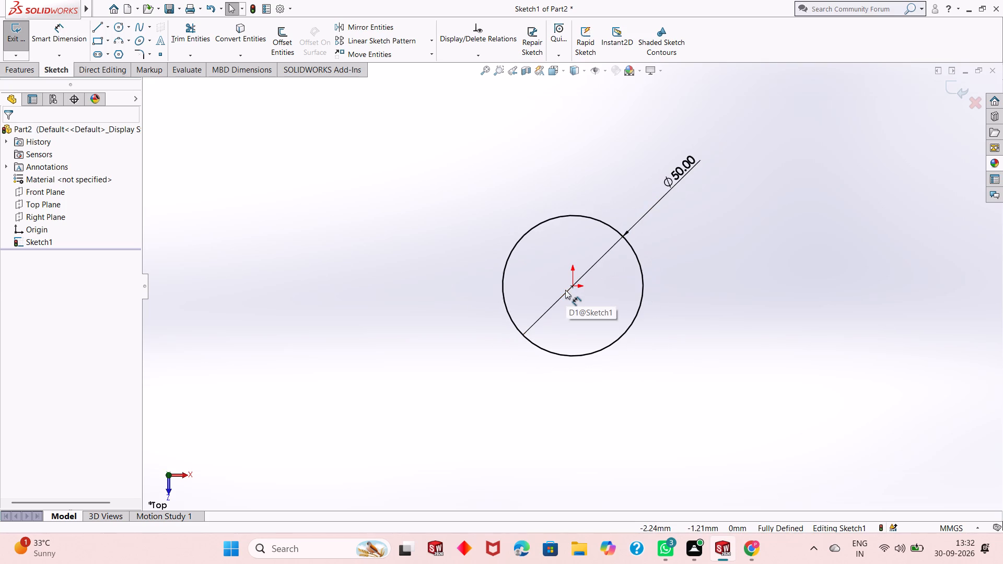
{"action": "scroll", "coordinate": [623, 252], "scroll_direction": "up", "scroll_amount": 3}
{"action": "scroll", "coordinate": [561, 410], "scroll_direction": "down", "scroll_amount": 2}
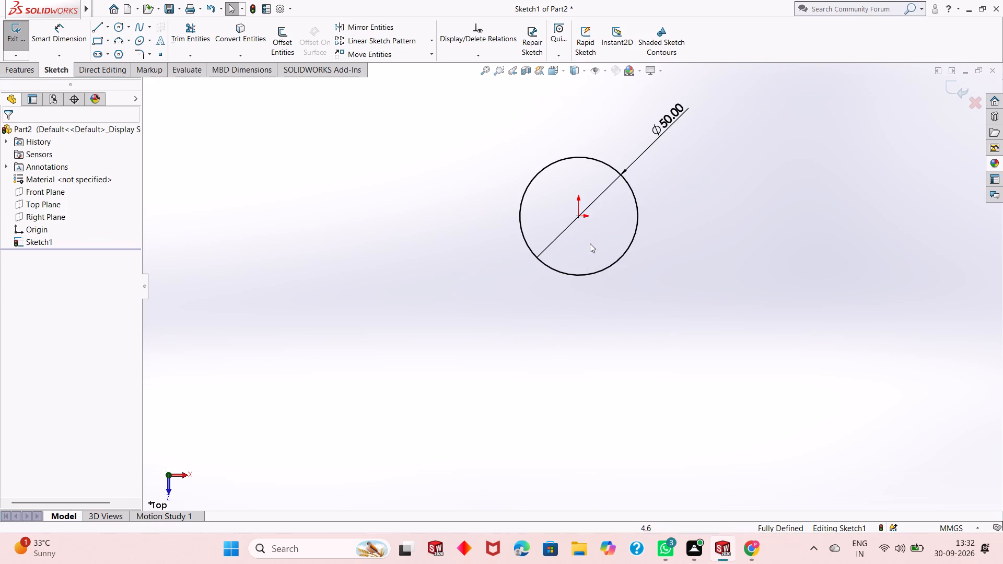
{"action": "left_click", "coordinate": [118, 28]}
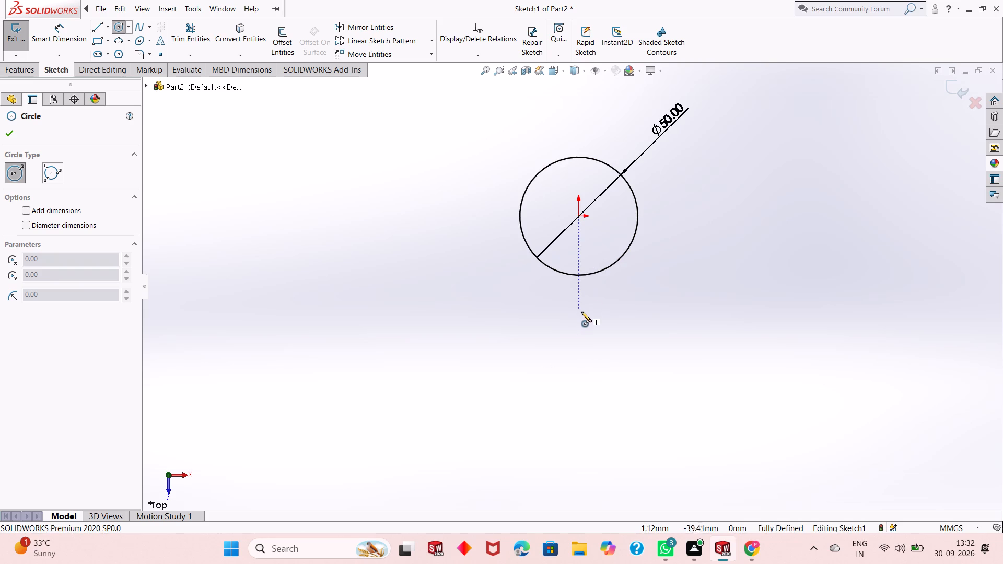
{"action": "left_click", "coordinate": [581, 346]}
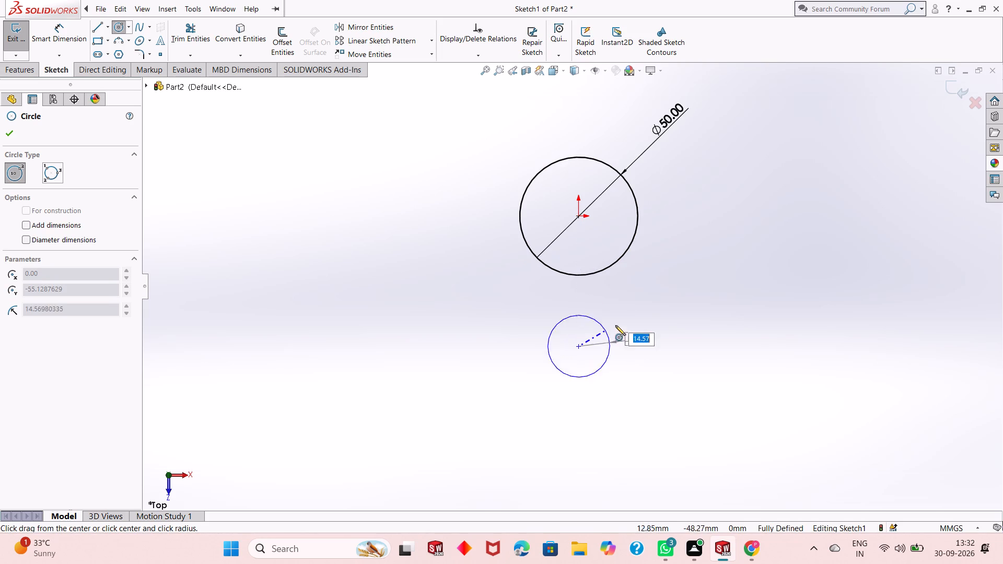
{"action": "left_click", "coordinate": [624, 328]}
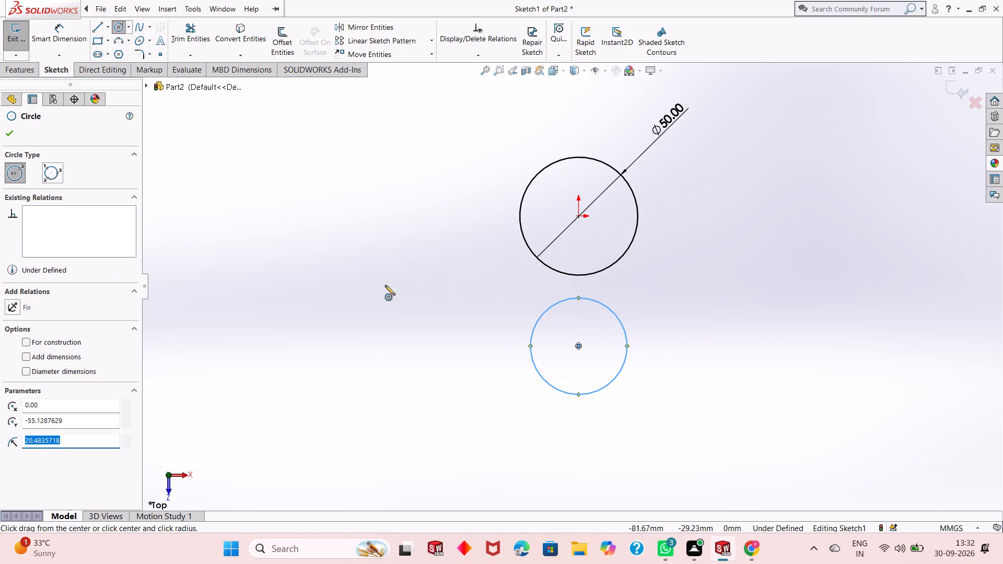
{"action": "right_click", "coordinate": [385, 285]}
{"action": "left_click", "coordinate": [408, 293]}
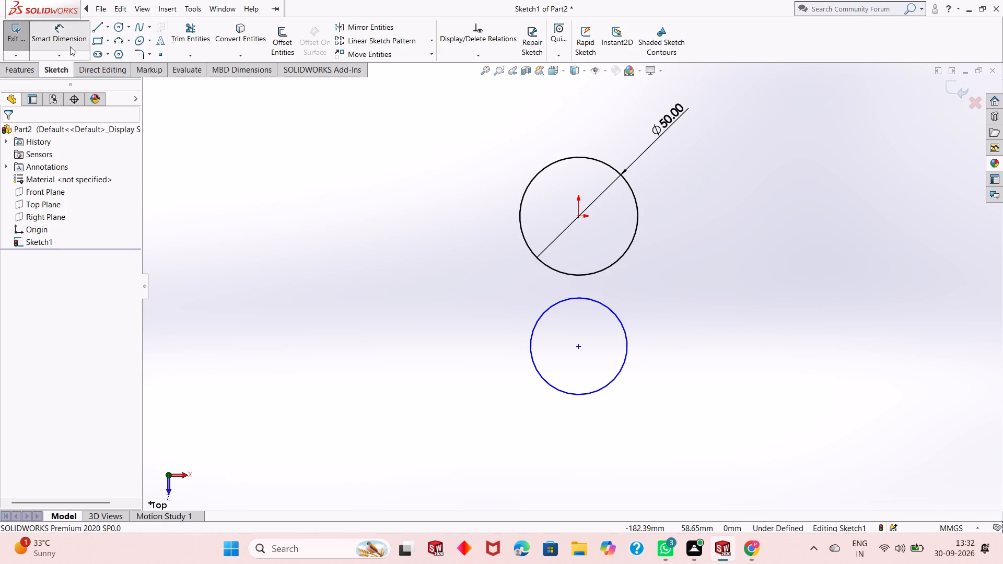
Dimension the lower circle with a diameter of 40 mm.
{"action": "left_click", "coordinate": [70, 46]}
{"action": "left_click", "coordinate": [571, 394]}
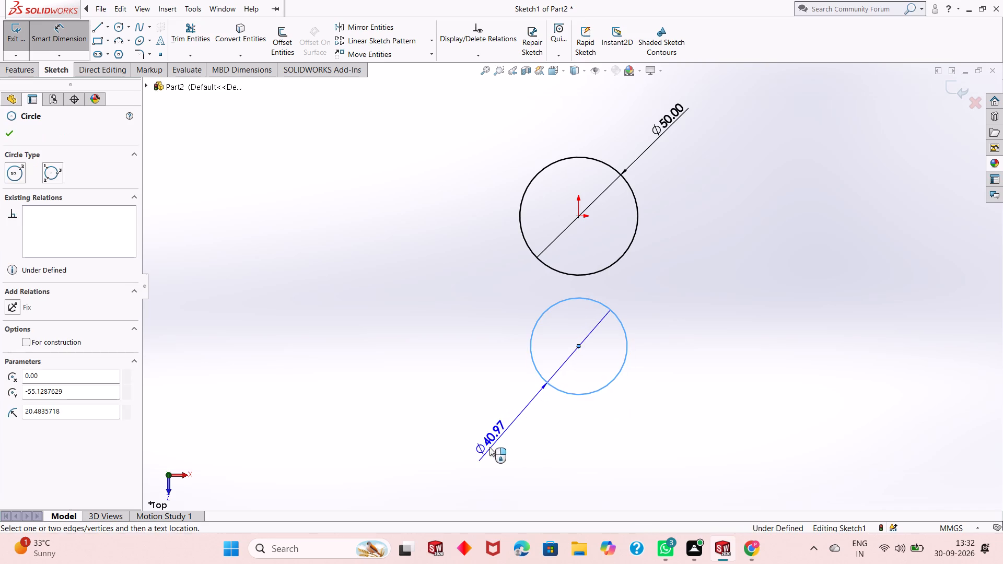
{"action": "left_click", "coordinate": [486, 449]}
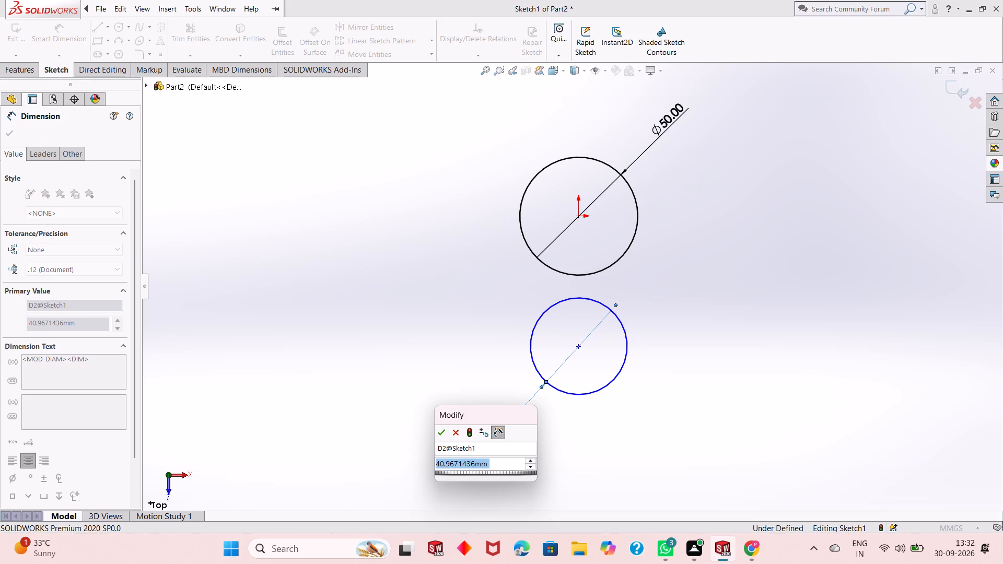
{"action": "type", "text": "40"}
{"action": "key", "text": "Return"}
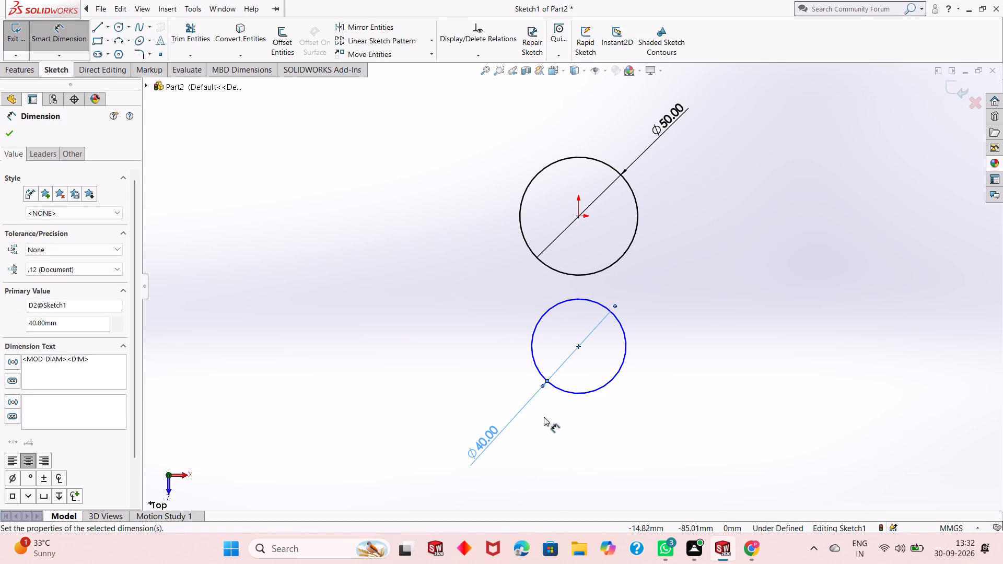
Dimension the vertical distance between the two circle centres as 77-45, giving 32 mm.
{"action": "left_click", "coordinate": [580, 344]}
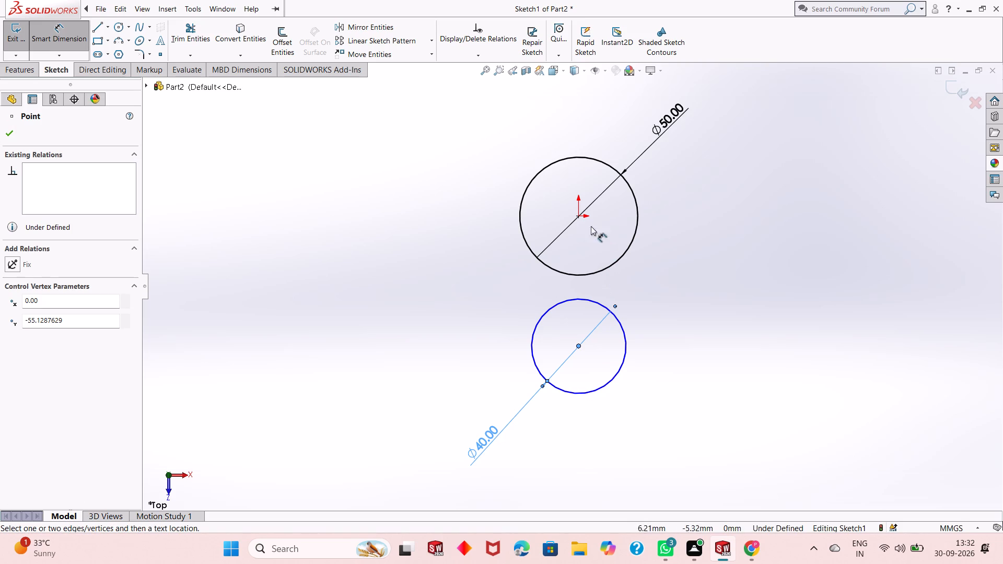
{"action": "left_click", "coordinate": [579, 214]}
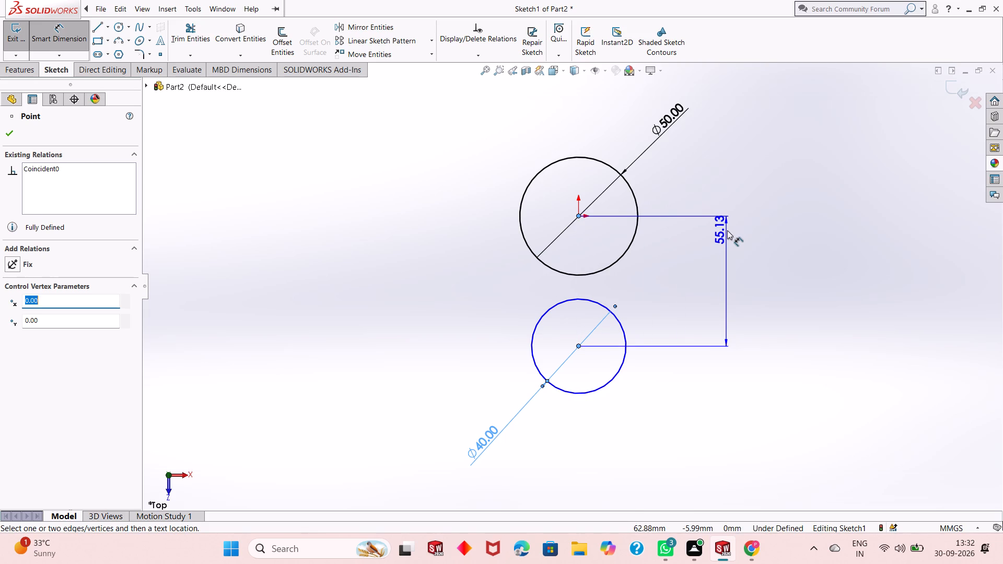
{"action": "left_click", "coordinate": [727, 230]}
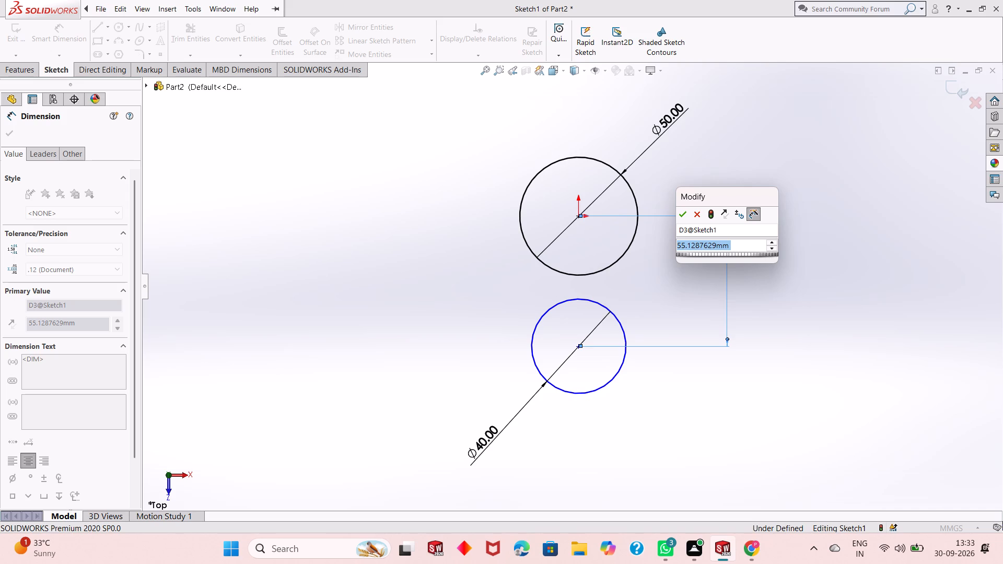
{"action": "type", "text": "77"}
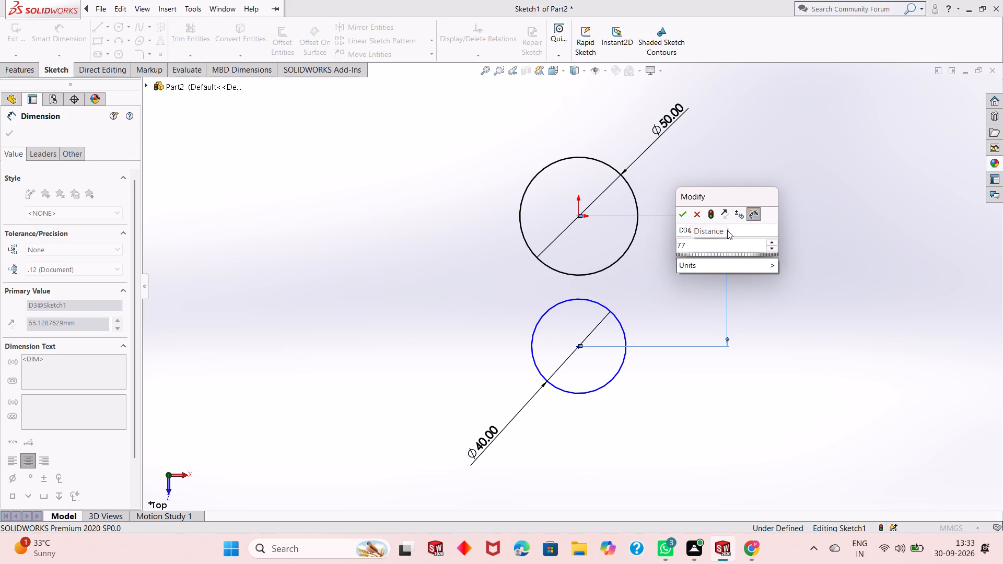
{"action": "key", "text": "minus"}
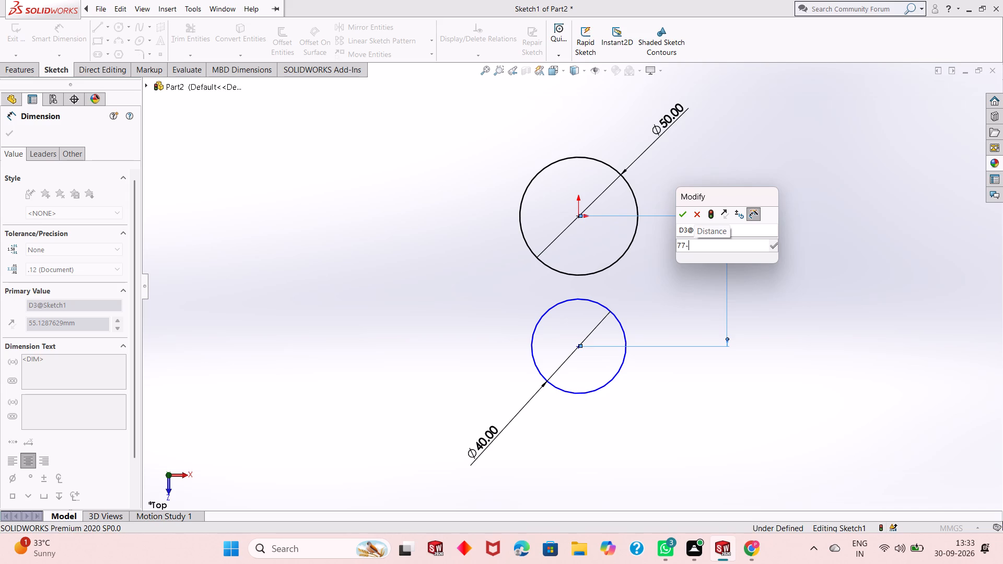
{"action": "type", "text": "45"}
{"action": "key", "text": "Return"}
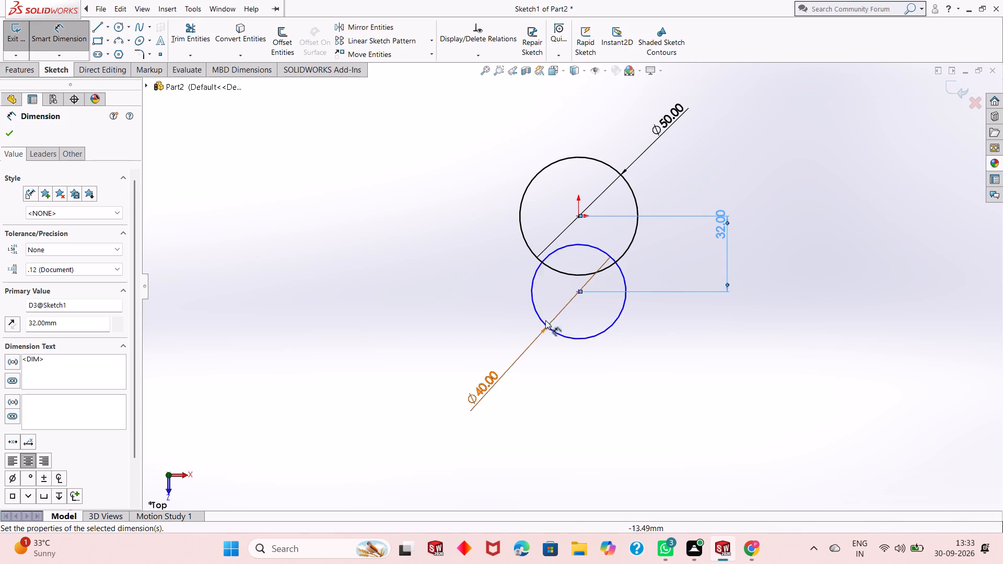
{"action": "key", "text": "Escape"}
{"action": "key", "text": "Escape"}
{"action": "key", "text": "Escape"}
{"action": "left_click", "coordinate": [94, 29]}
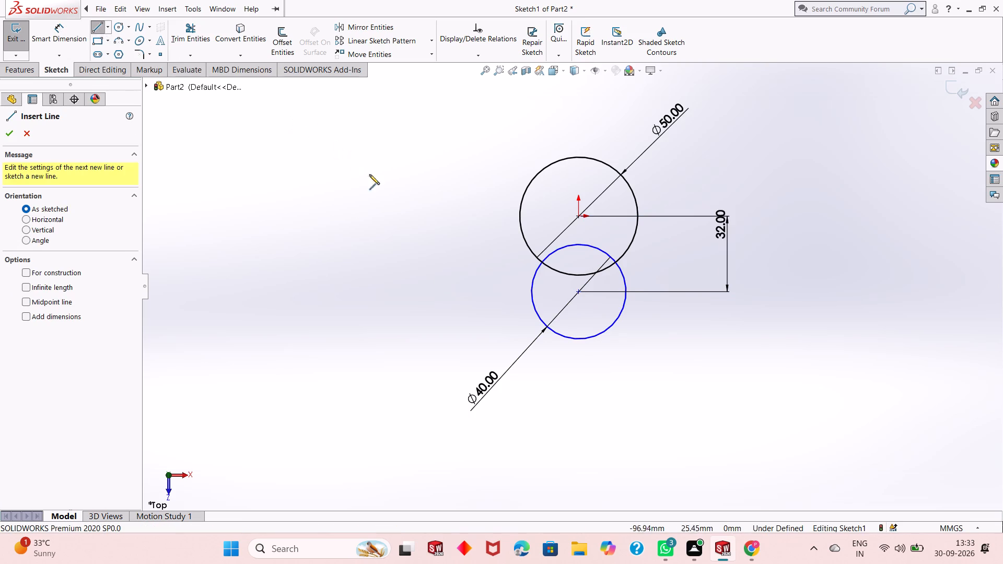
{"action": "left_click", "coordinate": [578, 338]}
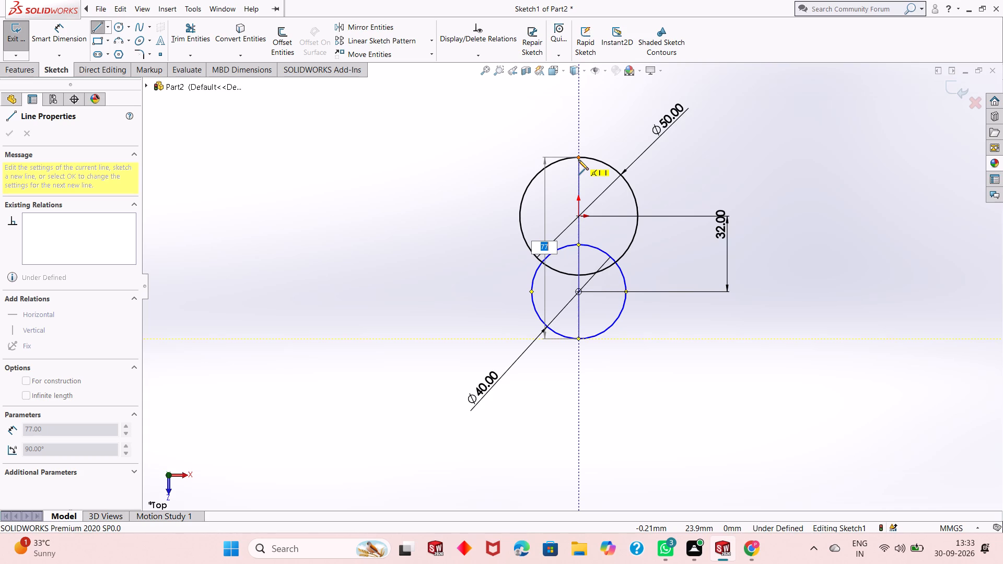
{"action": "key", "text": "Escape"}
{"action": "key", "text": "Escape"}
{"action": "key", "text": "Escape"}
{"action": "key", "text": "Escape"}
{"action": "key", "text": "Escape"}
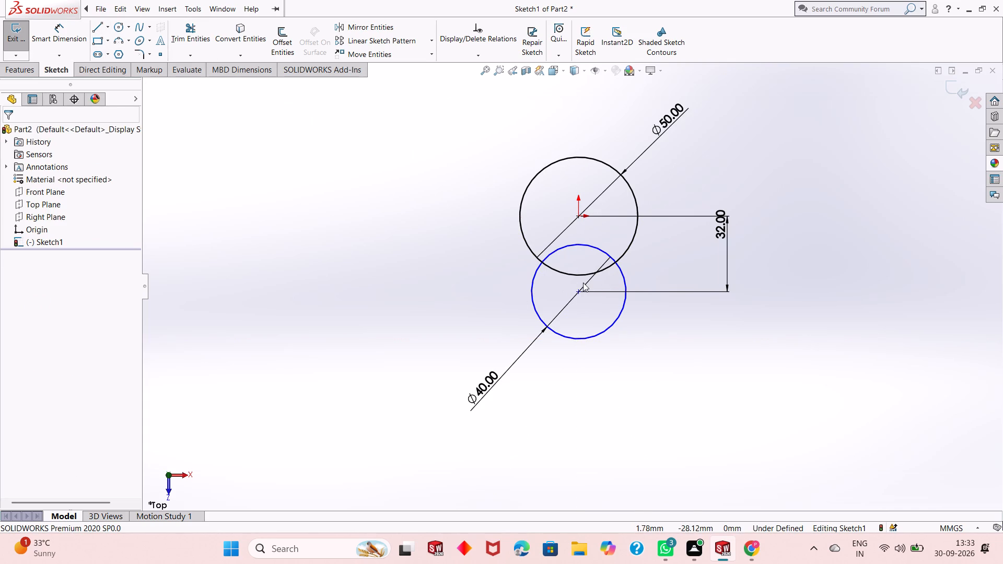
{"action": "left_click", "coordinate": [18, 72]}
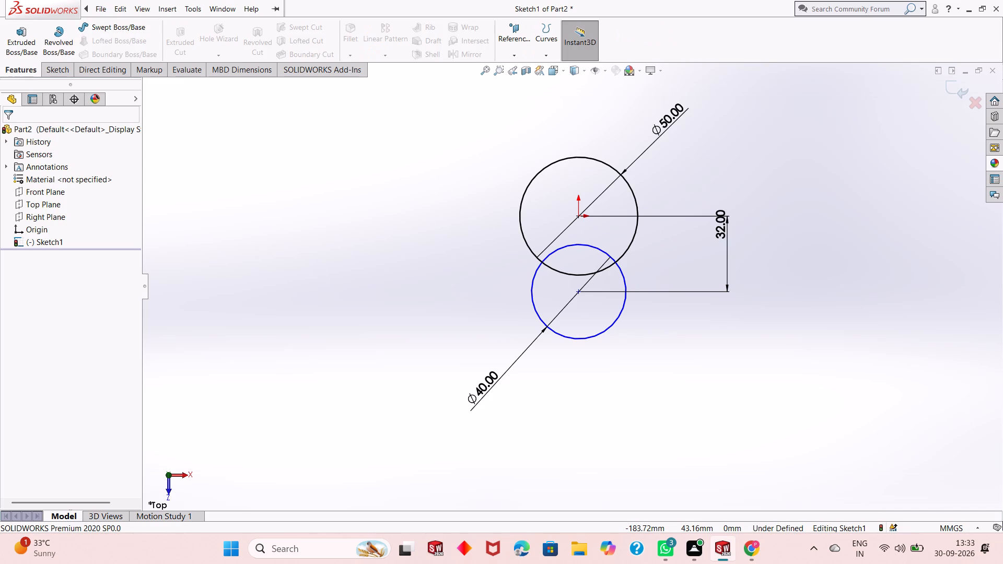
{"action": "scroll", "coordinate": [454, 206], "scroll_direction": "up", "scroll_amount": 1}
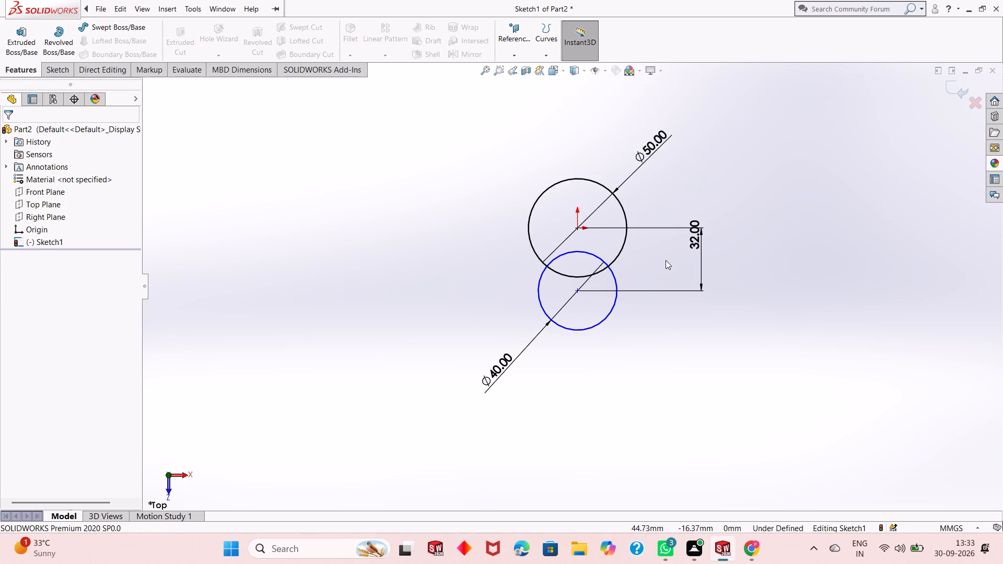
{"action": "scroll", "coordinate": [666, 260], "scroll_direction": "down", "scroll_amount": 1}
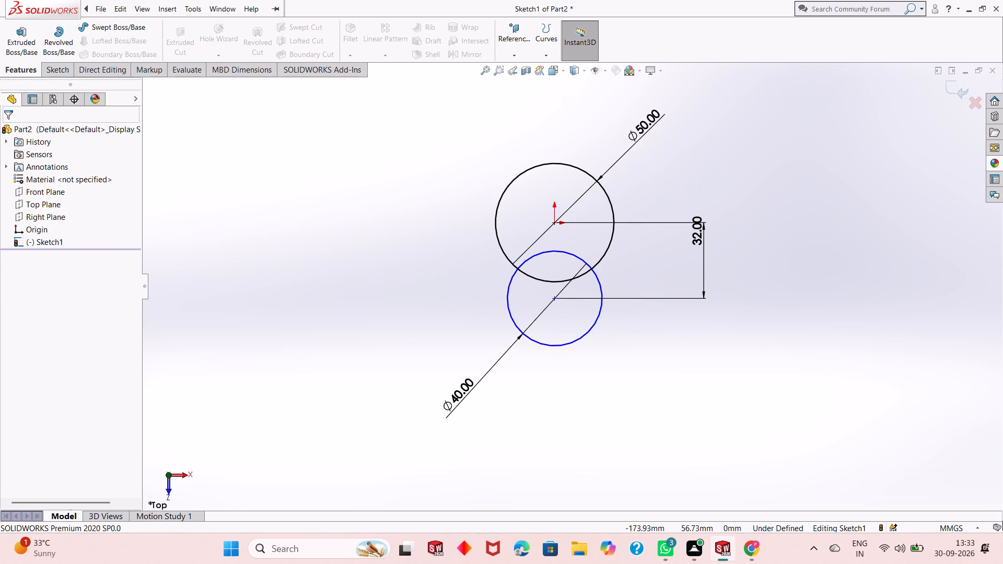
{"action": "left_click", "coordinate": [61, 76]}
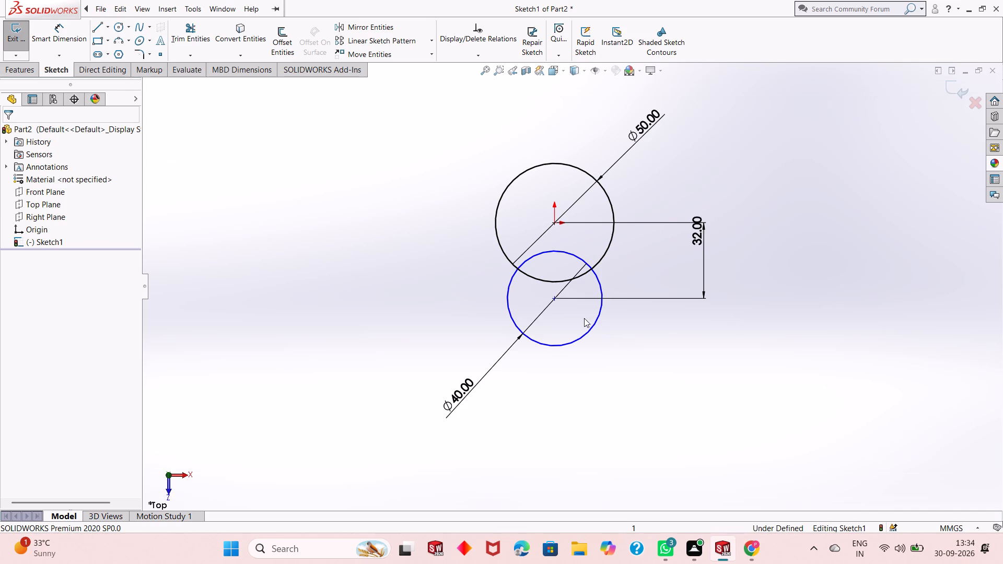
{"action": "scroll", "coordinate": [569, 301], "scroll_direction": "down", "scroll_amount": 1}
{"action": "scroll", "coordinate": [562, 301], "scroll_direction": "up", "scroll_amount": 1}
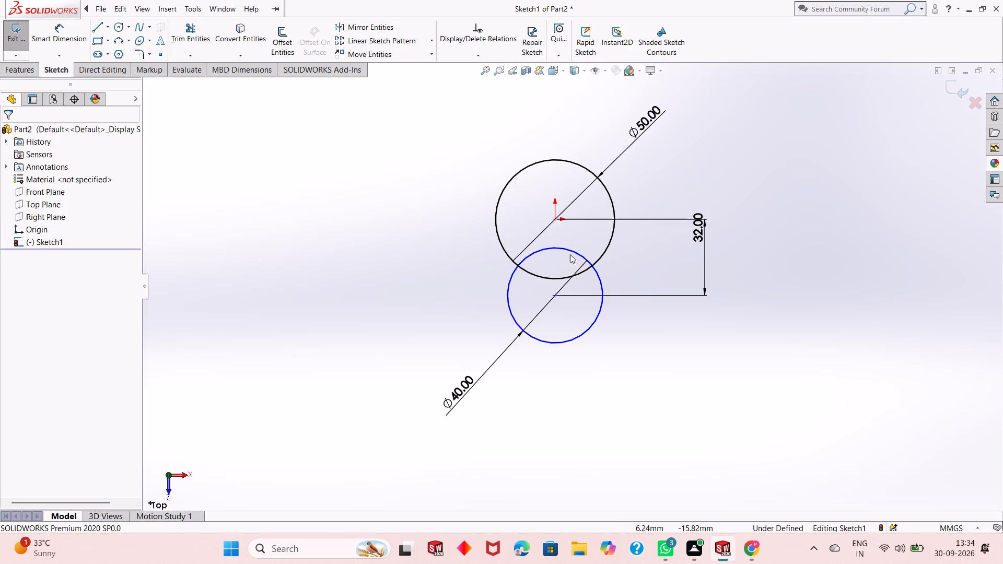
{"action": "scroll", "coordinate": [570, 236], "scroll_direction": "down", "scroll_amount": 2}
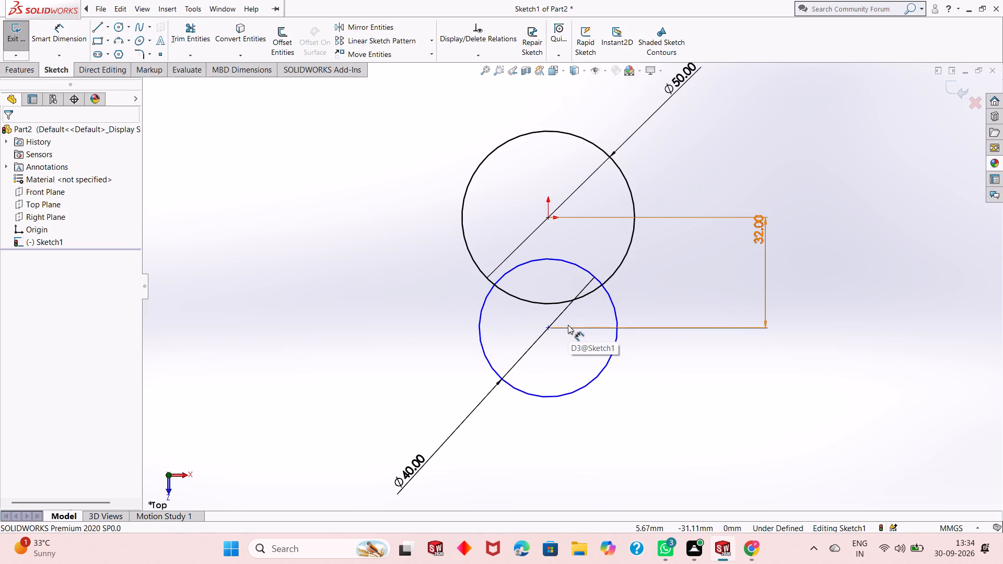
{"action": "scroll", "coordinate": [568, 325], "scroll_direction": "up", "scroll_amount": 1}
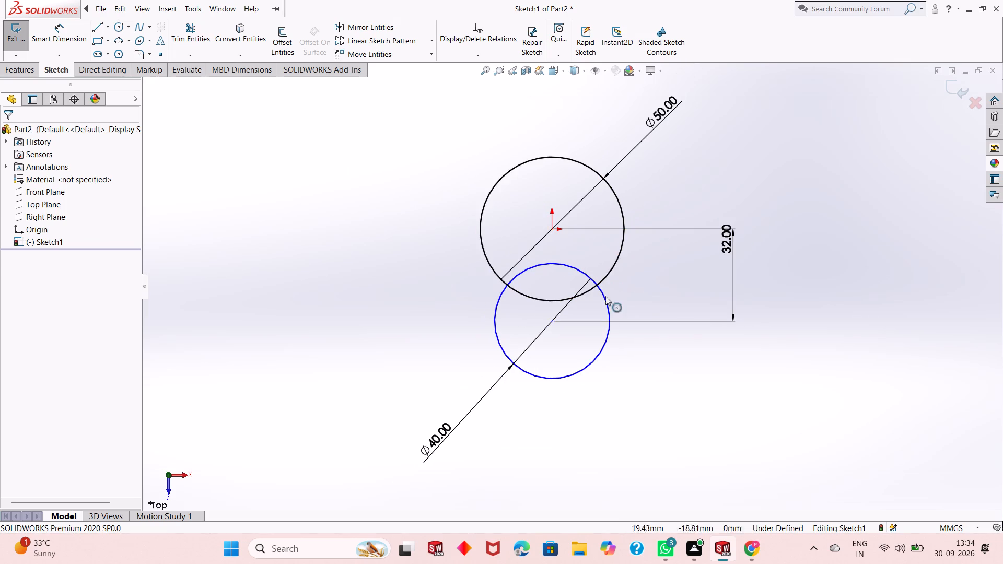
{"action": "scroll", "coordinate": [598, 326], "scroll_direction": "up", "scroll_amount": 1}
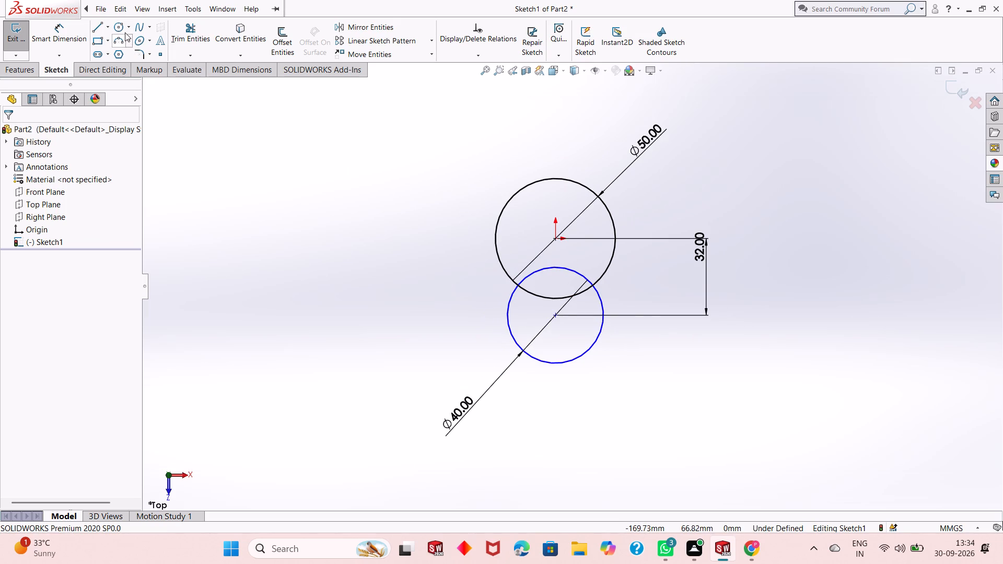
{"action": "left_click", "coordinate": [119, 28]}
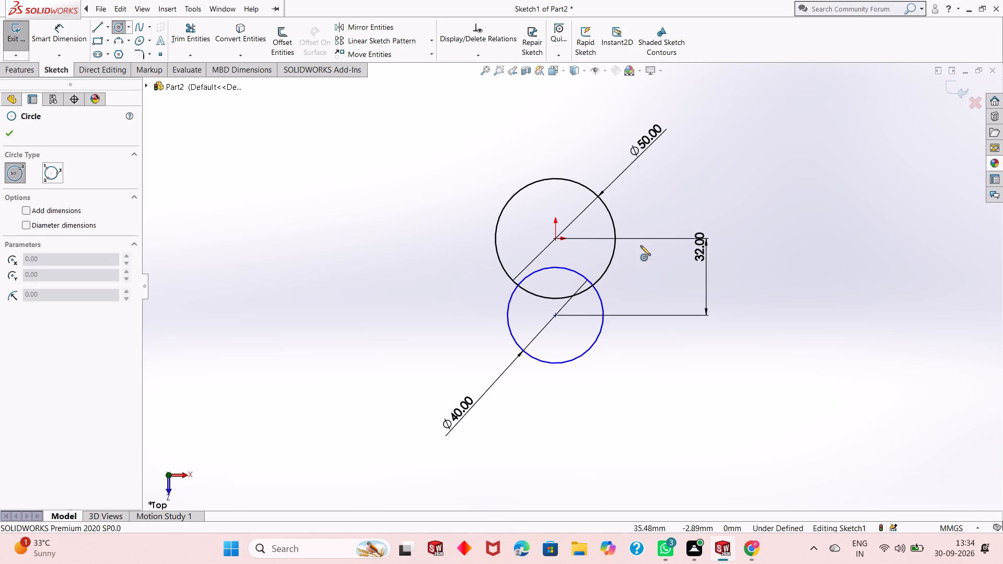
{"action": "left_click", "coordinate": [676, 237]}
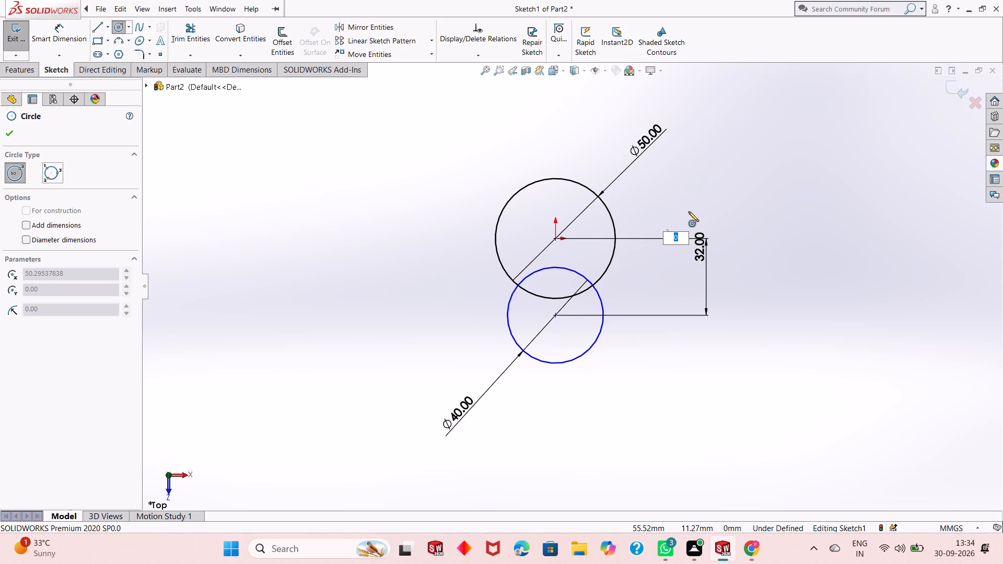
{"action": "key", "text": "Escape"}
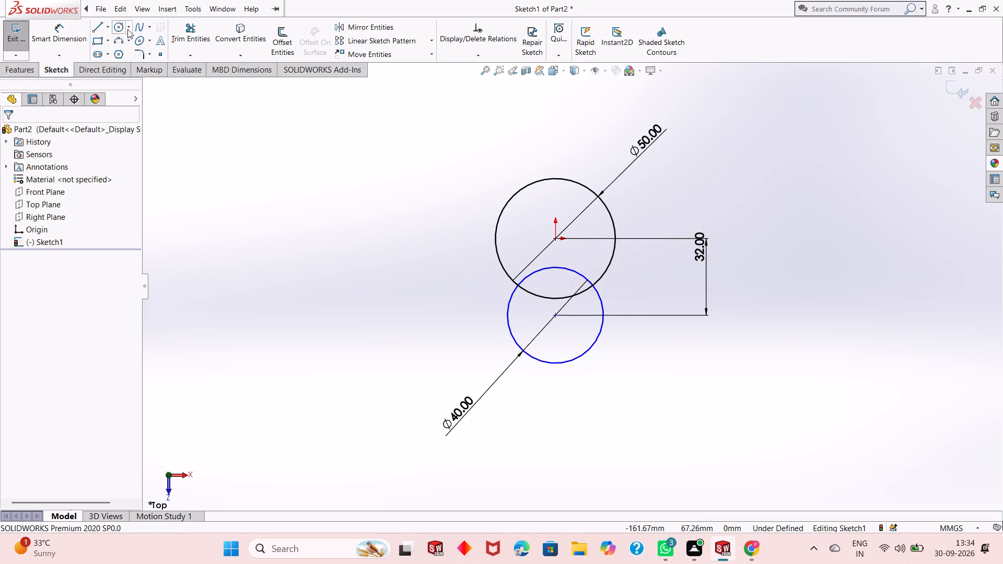
Sketch two circles level with the origin: about 9.2 mm radius centred 46 mm to its right, about 10.4 mm radius centred 63 mm to its left.
{"action": "left_click", "coordinate": [122, 25]}
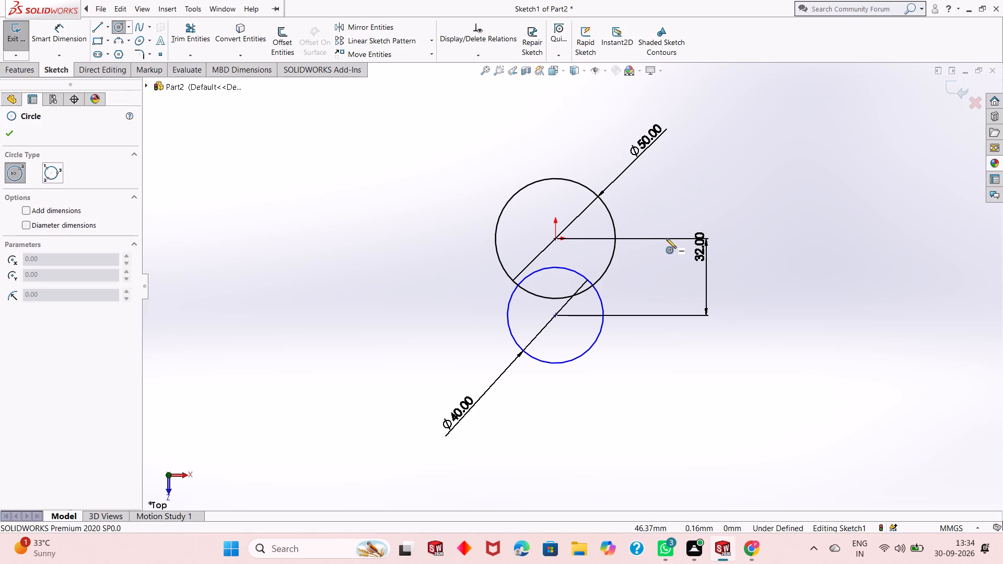
{"action": "left_click", "coordinate": [666, 238]}
{"action": "left_click", "coordinate": [676, 219]}
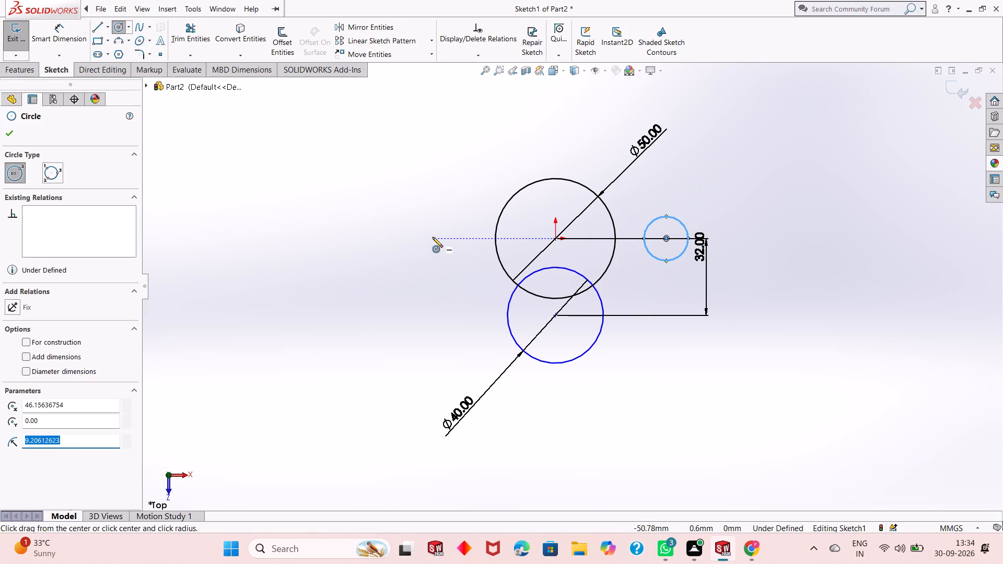
{"action": "left_click", "coordinate": [404, 237]}
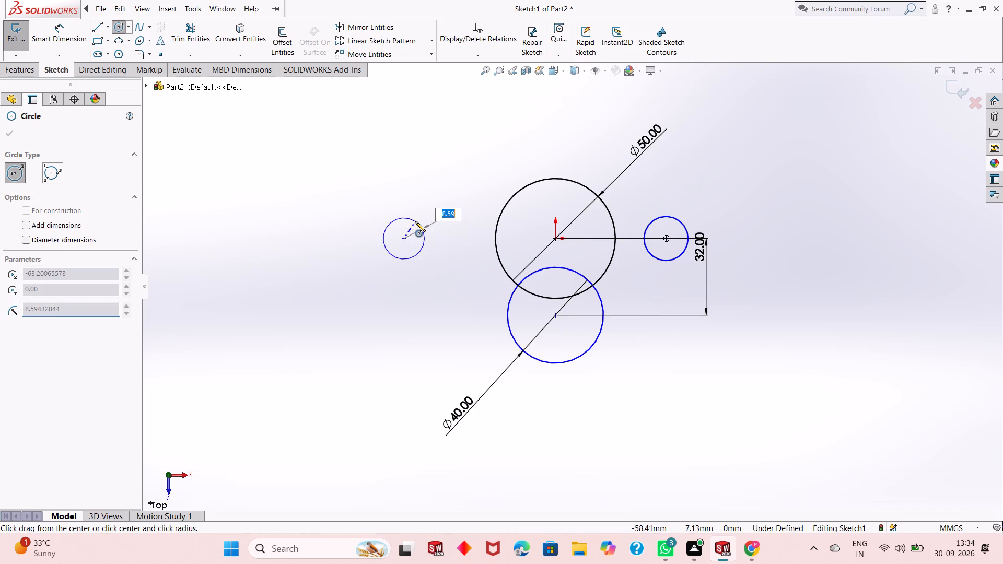
{"action": "left_click", "coordinate": [417, 217]}
{"action": "right_click", "coordinate": [462, 156]}
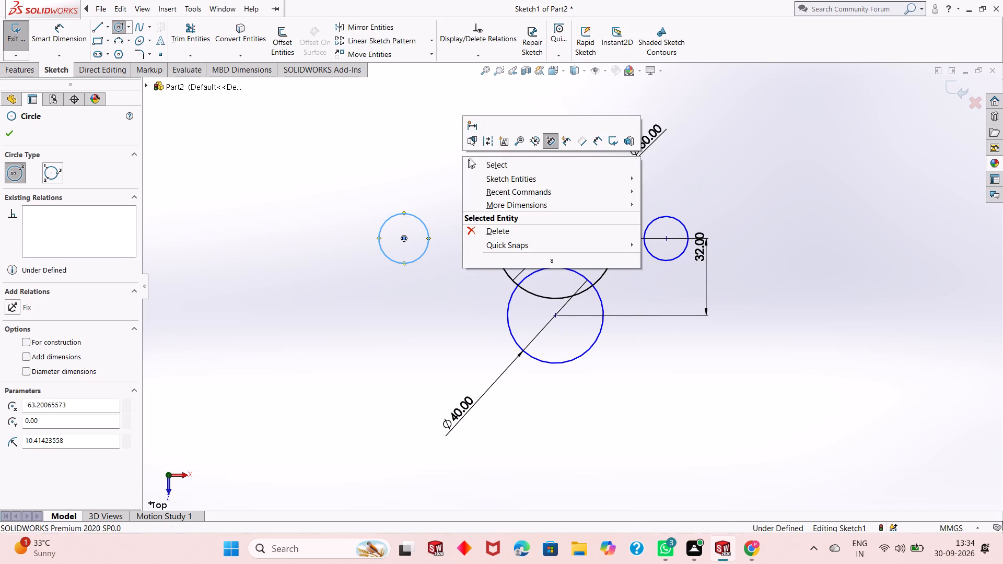
{"action": "left_click", "coordinate": [481, 162]}
Dimension the small circle left of the origin with a diameter of 24 mm.
{"action": "left_click", "coordinate": [61, 34]}
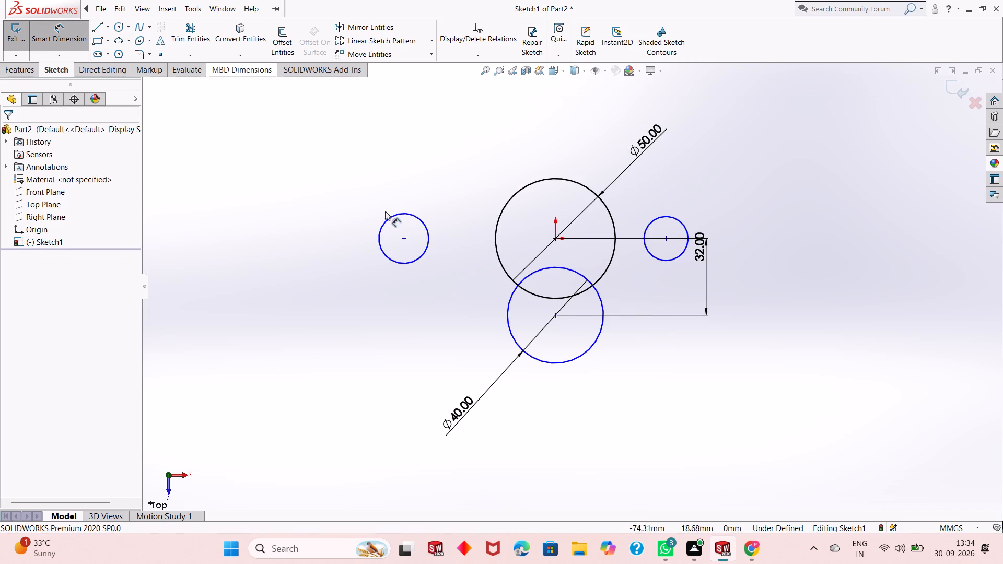
{"action": "left_click", "coordinate": [406, 262]}
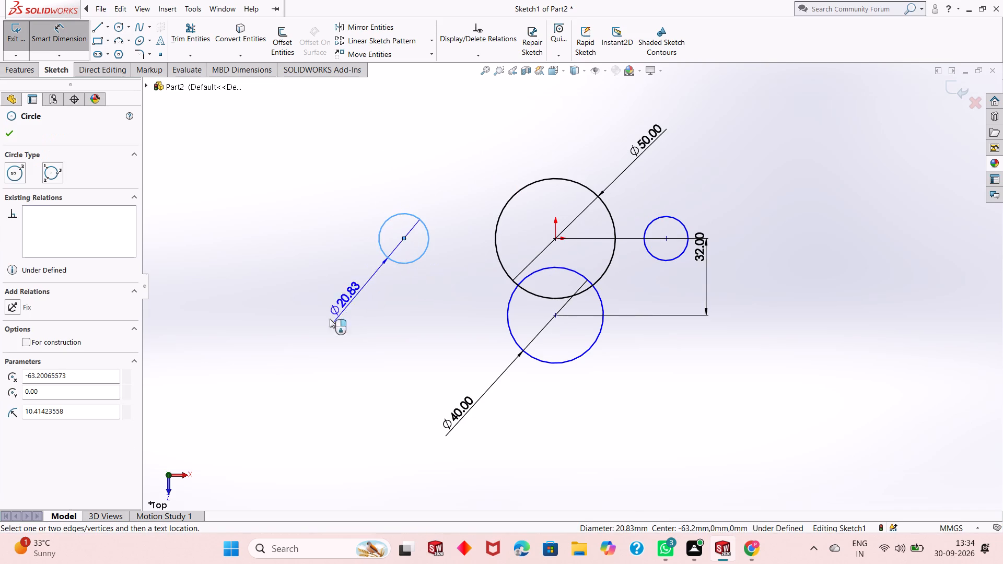
{"action": "left_click", "coordinate": [305, 345]}
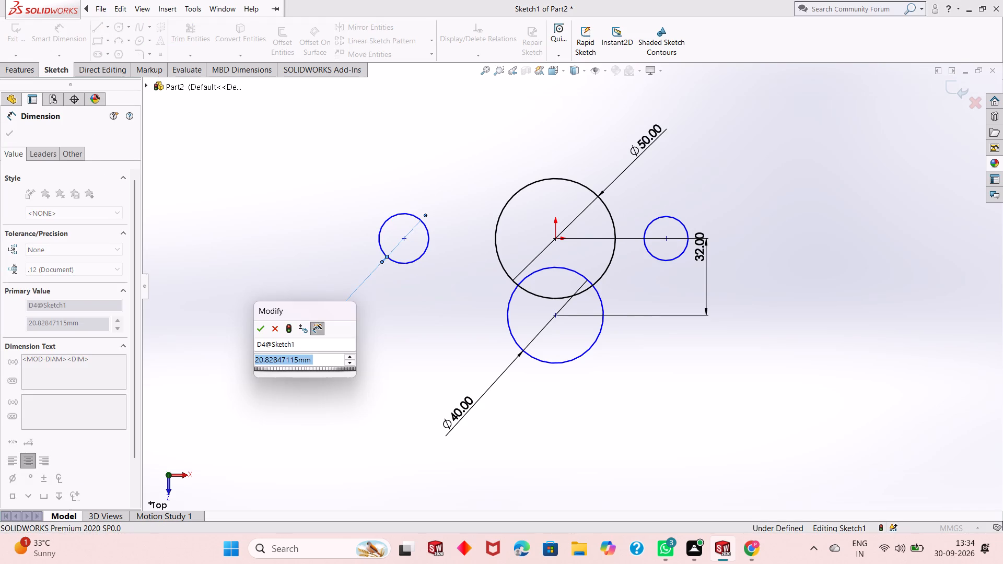
{"action": "type", "text": "24"}
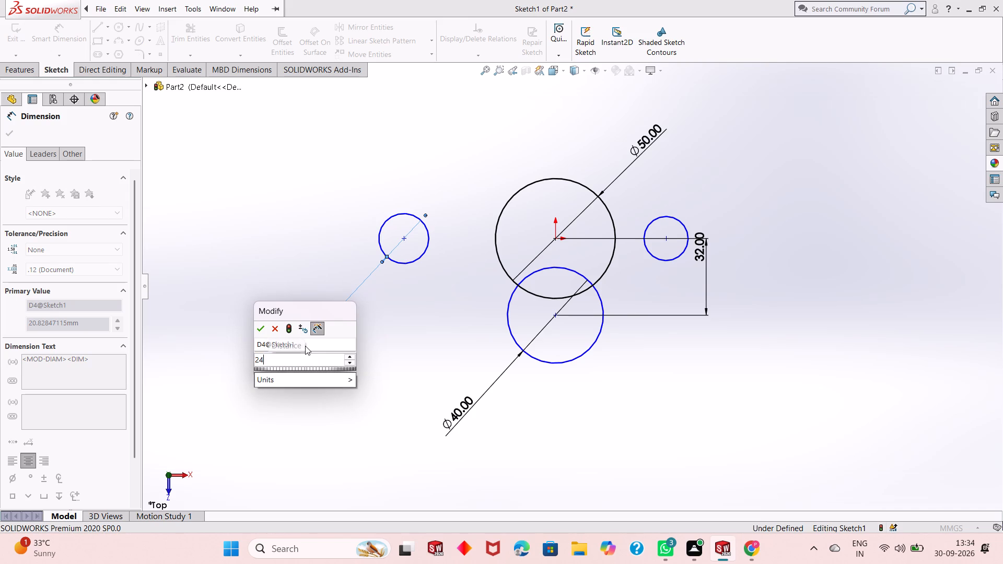
{"action": "key", "text": "Return"}
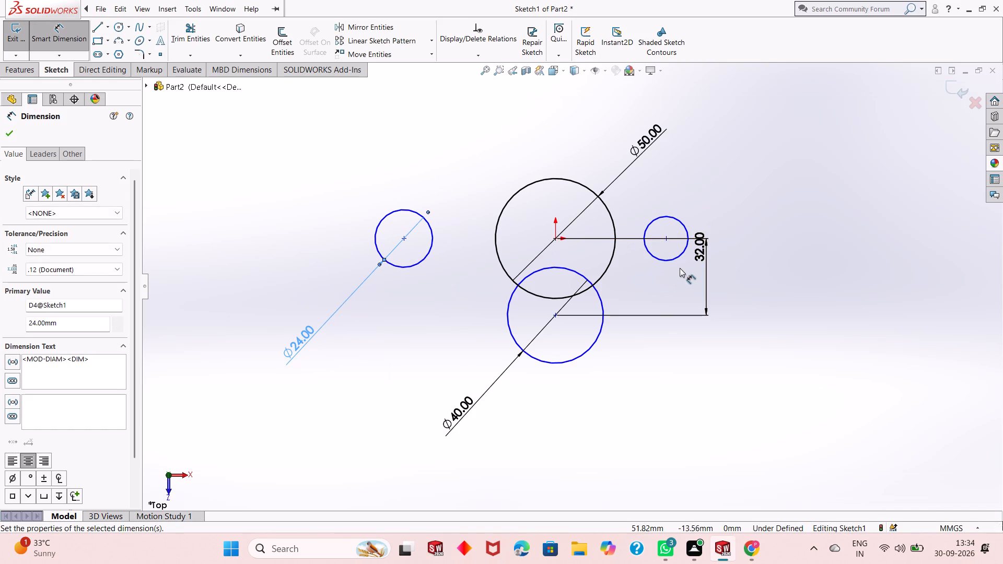
Dimension the small circle right of the origin with a diameter of 24 mm.
{"action": "left_click", "coordinate": [680, 256]}
{"action": "left_click", "coordinate": [831, 352]}
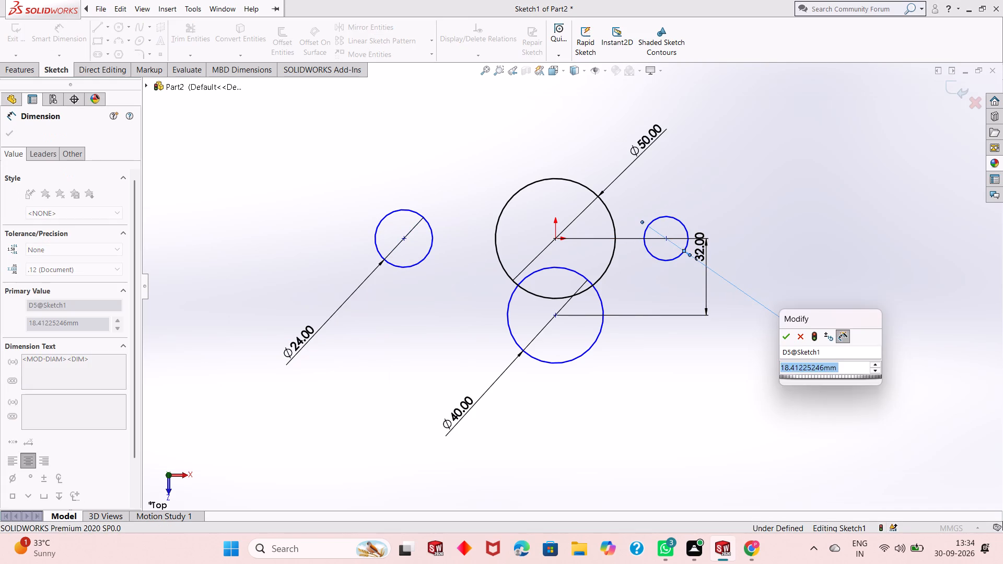
{"action": "type", "text": "24"}
{"action": "key", "text": "Return"}
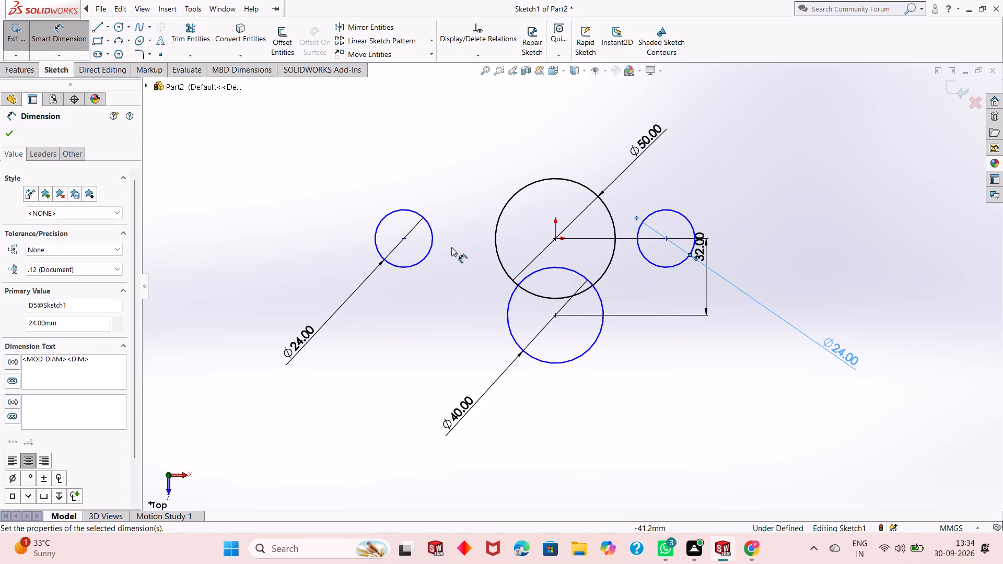
Dimension the horizontal distance between the two small circles' centres as 100-24, giving 76 mm.
{"action": "left_click", "coordinate": [401, 239]}
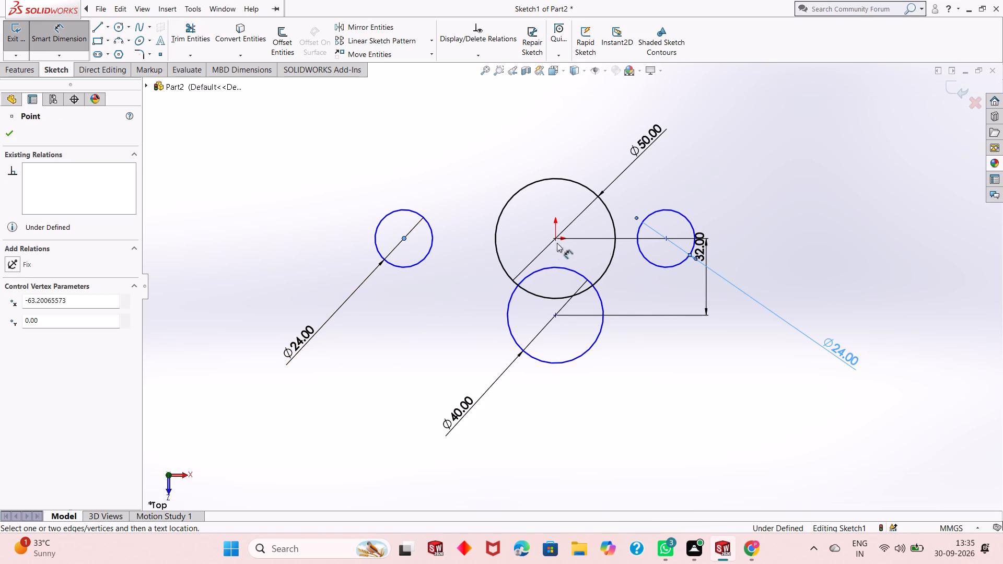
{"action": "left_click", "coordinate": [666, 240]}
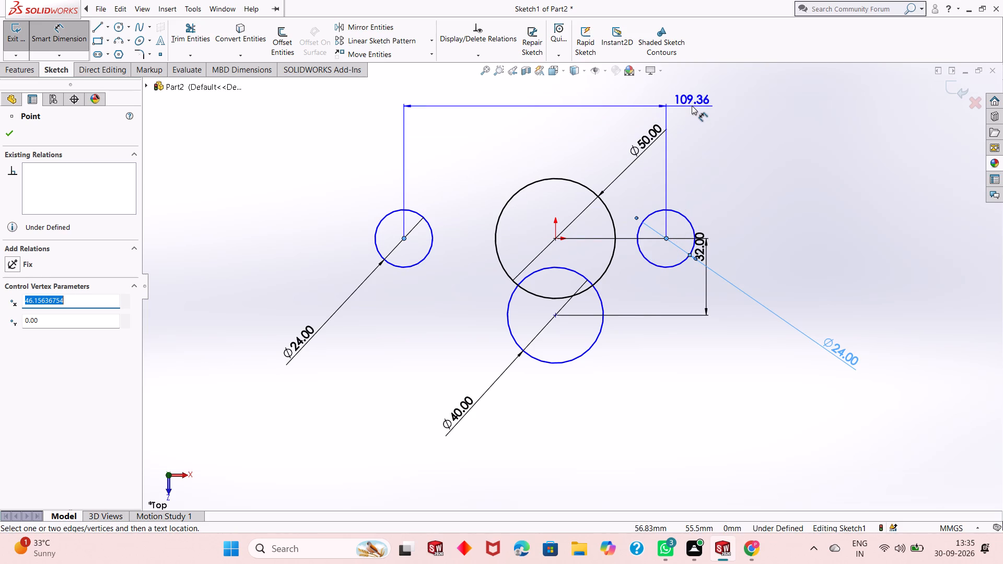
{"action": "left_click", "coordinate": [692, 105]}
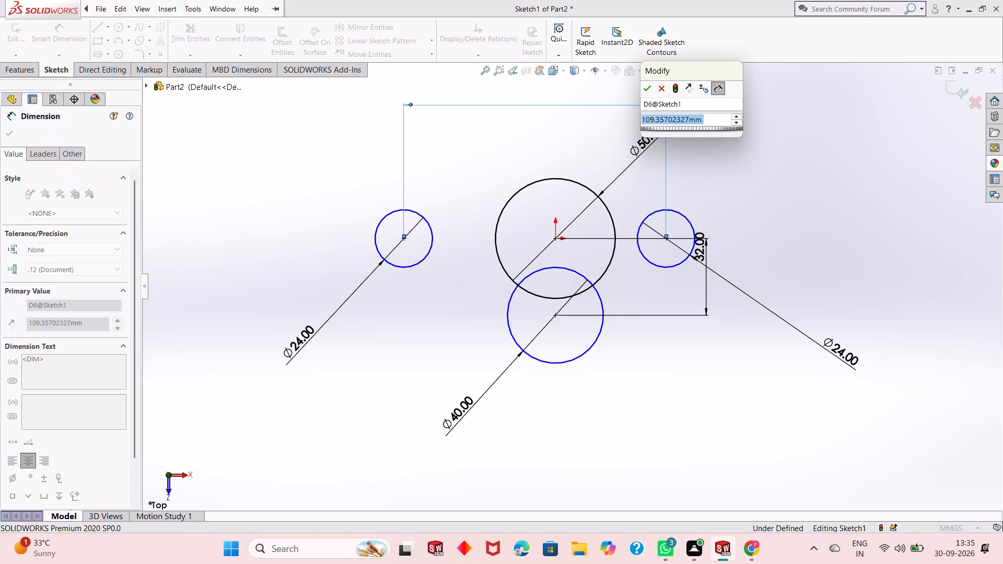
{"action": "type", "text": "100-24"}
{"action": "key", "text": "Return"}
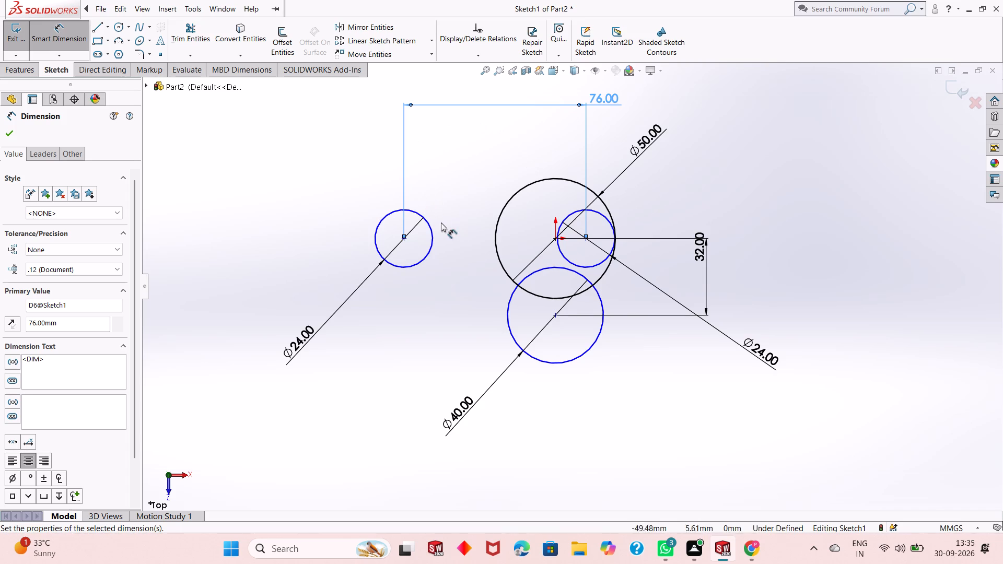
Dimension the horizontal distance from the left small circle's centre to the origin as 76/2, giving 38 mm.
{"action": "left_click", "coordinate": [404, 240]}
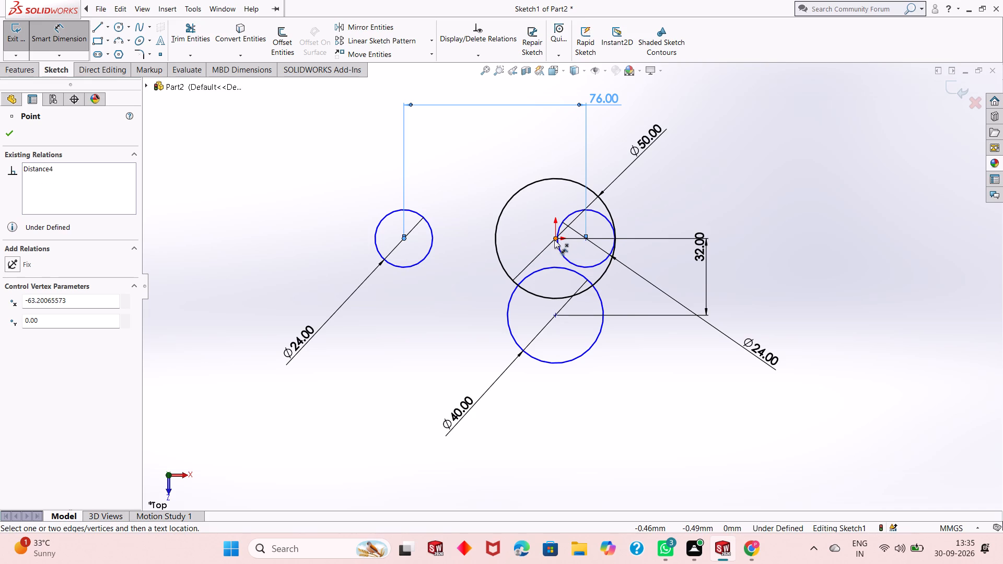
{"action": "left_click", "coordinate": [554, 240]}
{"action": "left_click", "coordinate": [527, 123]}
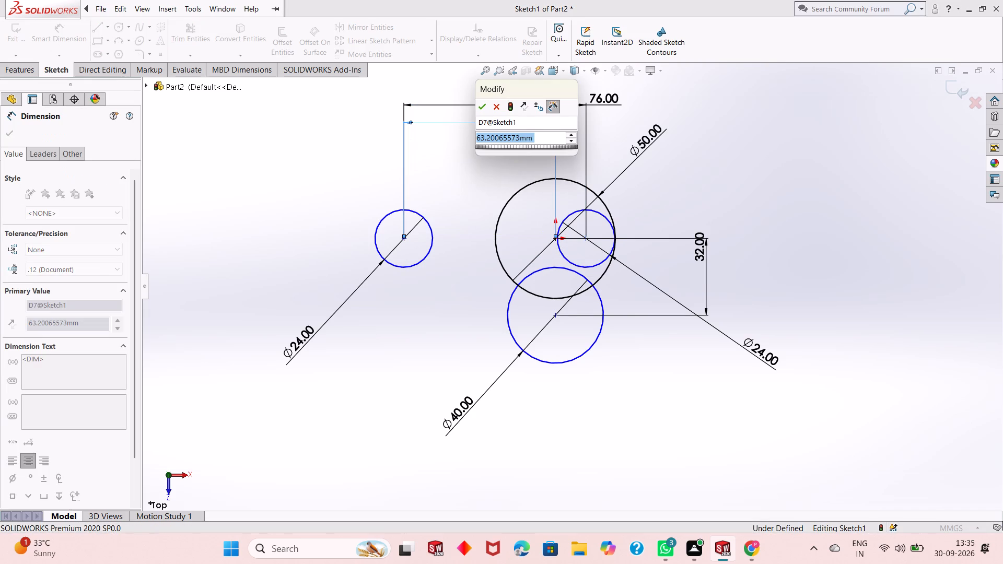
{"action": "type", "text": "76/2"}
{"action": "key", "text": "Return"}
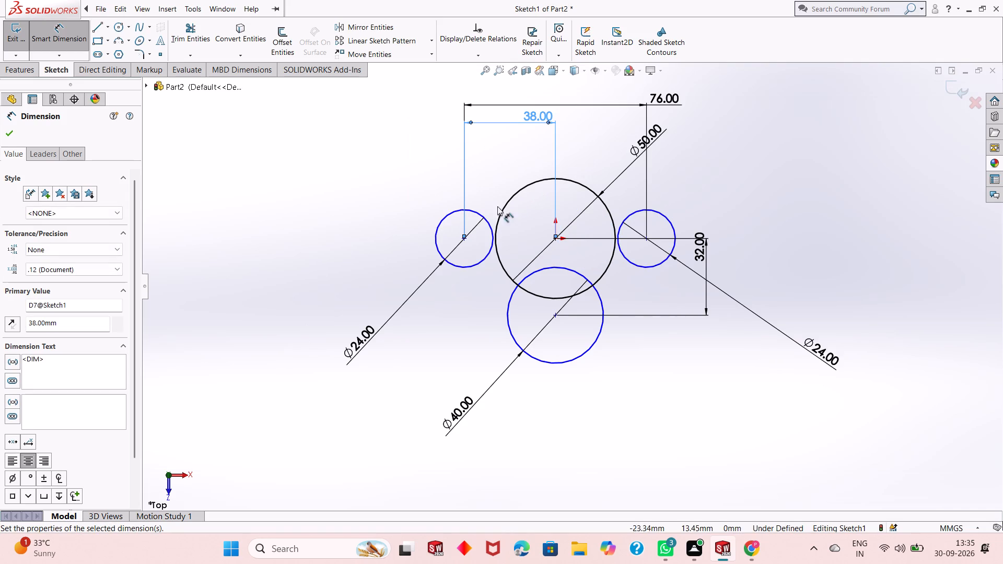
{"action": "right_click", "coordinate": [324, 205]}
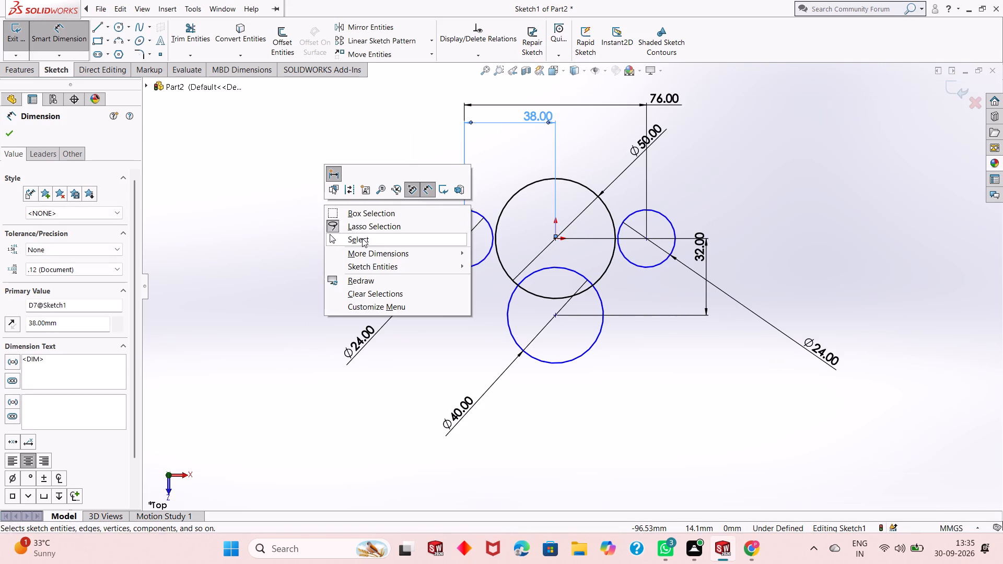
{"action": "left_click", "coordinate": [362, 238]}
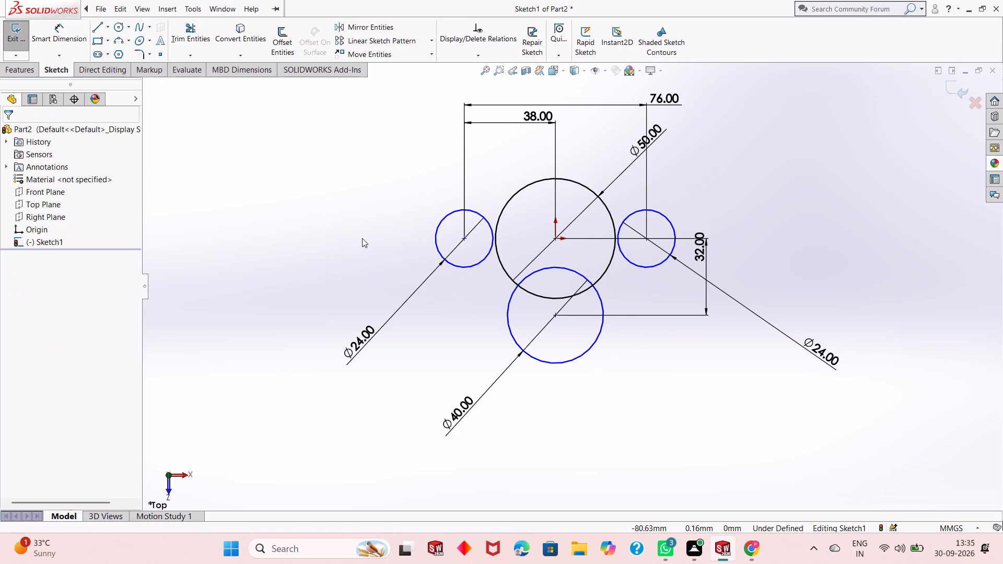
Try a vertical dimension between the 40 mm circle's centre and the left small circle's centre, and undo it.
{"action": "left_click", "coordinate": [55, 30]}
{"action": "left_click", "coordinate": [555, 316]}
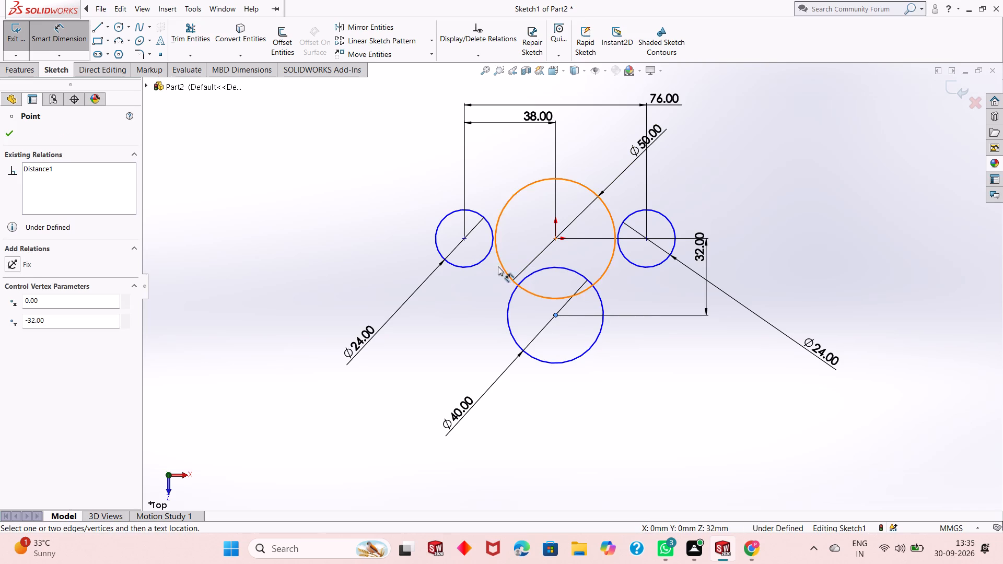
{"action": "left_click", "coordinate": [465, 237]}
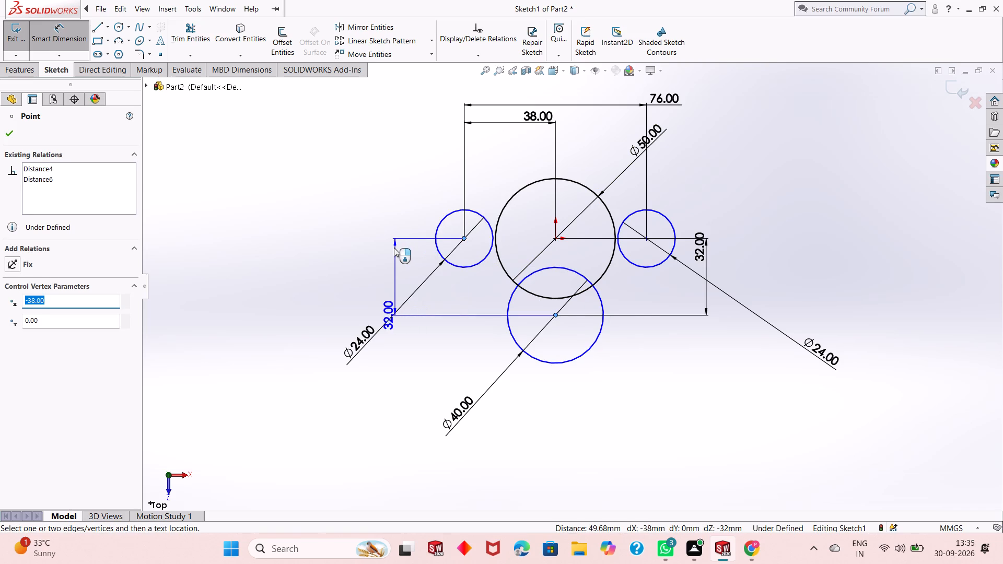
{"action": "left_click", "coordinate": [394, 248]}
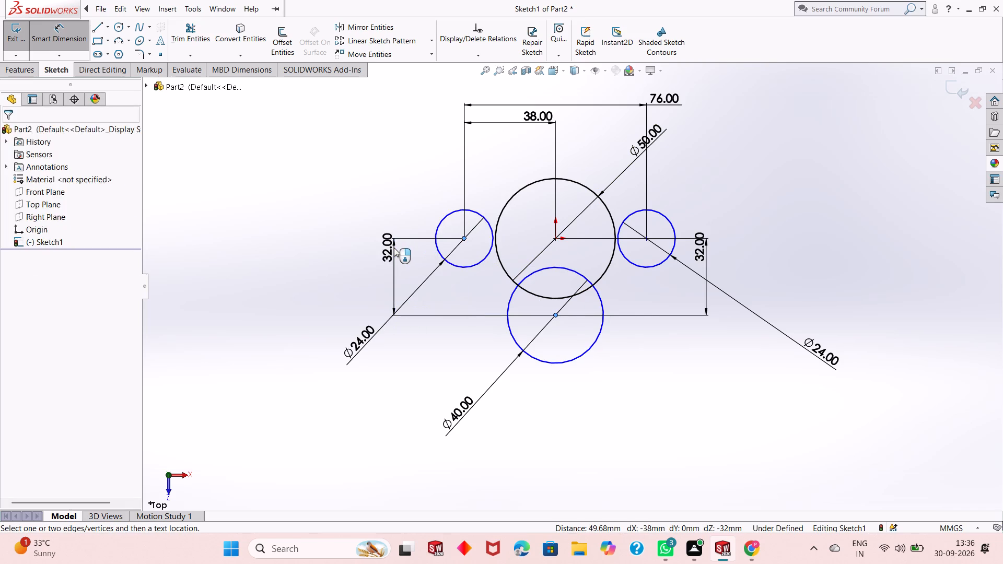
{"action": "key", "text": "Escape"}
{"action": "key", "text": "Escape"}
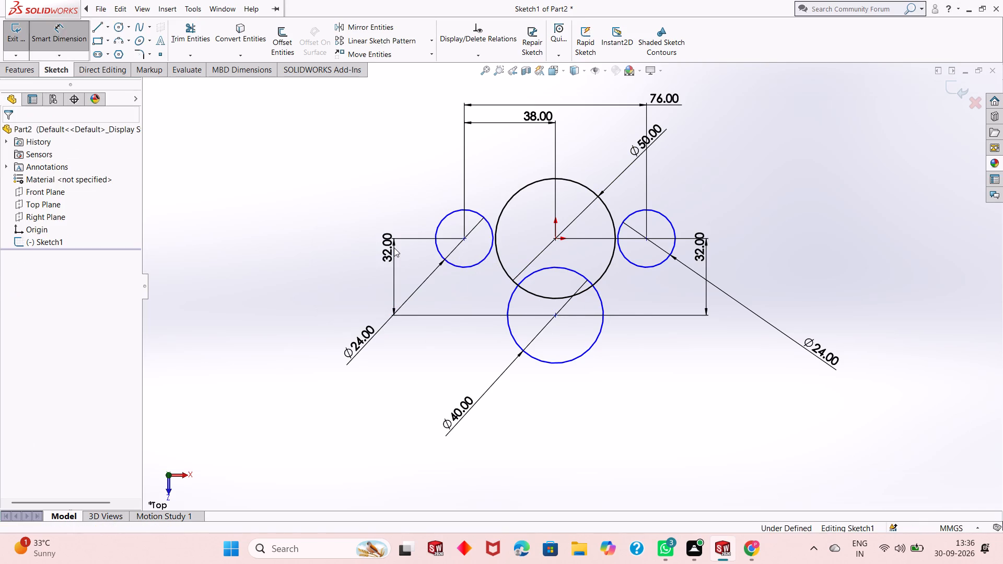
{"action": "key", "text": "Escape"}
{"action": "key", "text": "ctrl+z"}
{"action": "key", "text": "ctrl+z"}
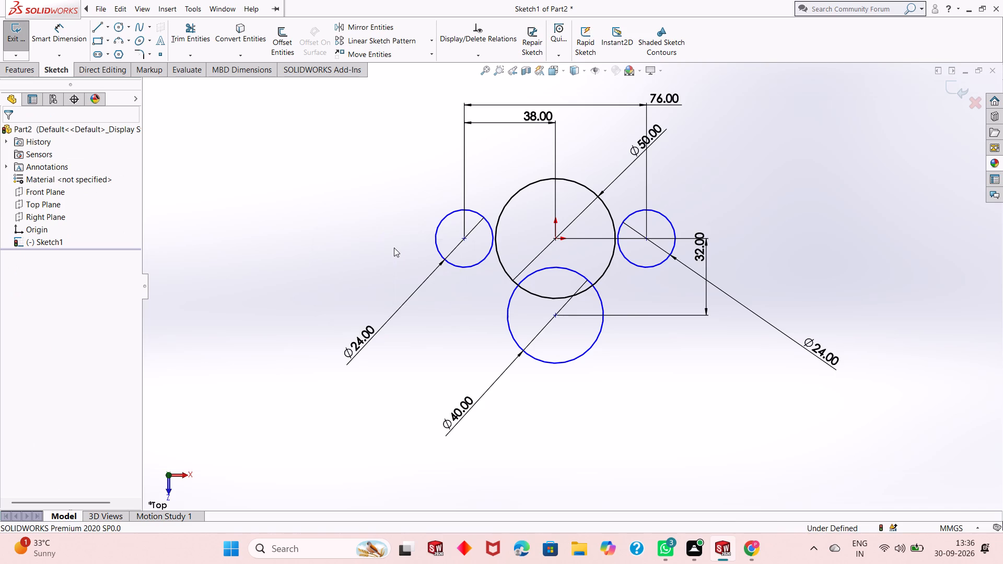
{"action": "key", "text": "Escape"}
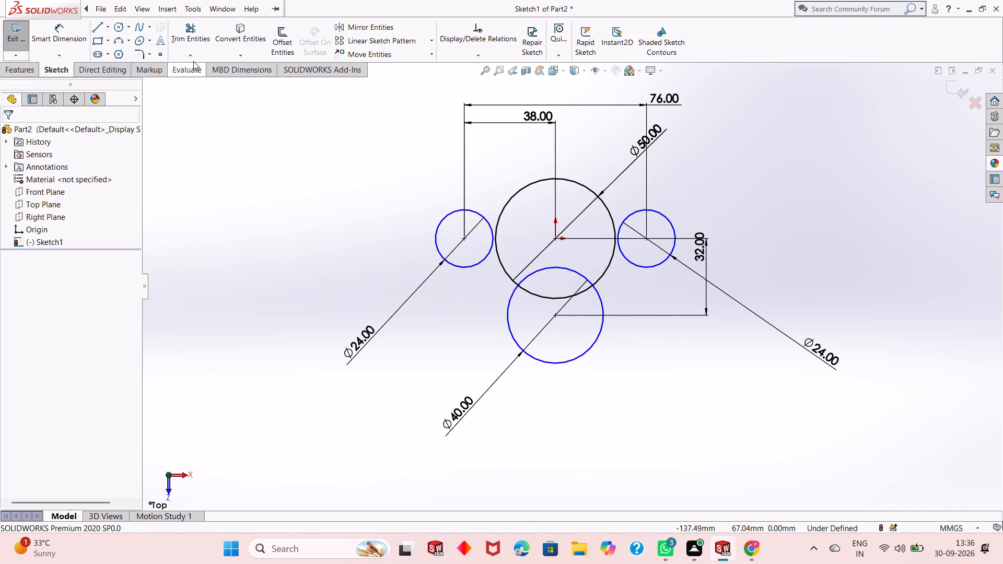
Dimension the horizontal distance between the 40 mm circle's centre and the left 24 mm circle's centre.
{"action": "left_click", "coordinate": [62, 32]}
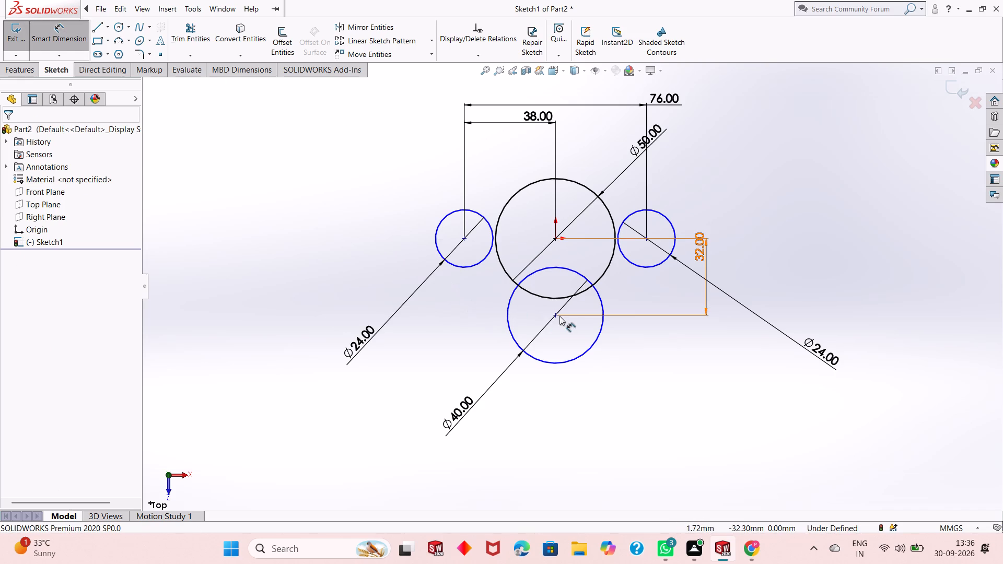
{"action": "left_click", "coordinate": [557, 316]}
{"action": "left_click", "coordinate": [465, 239]}
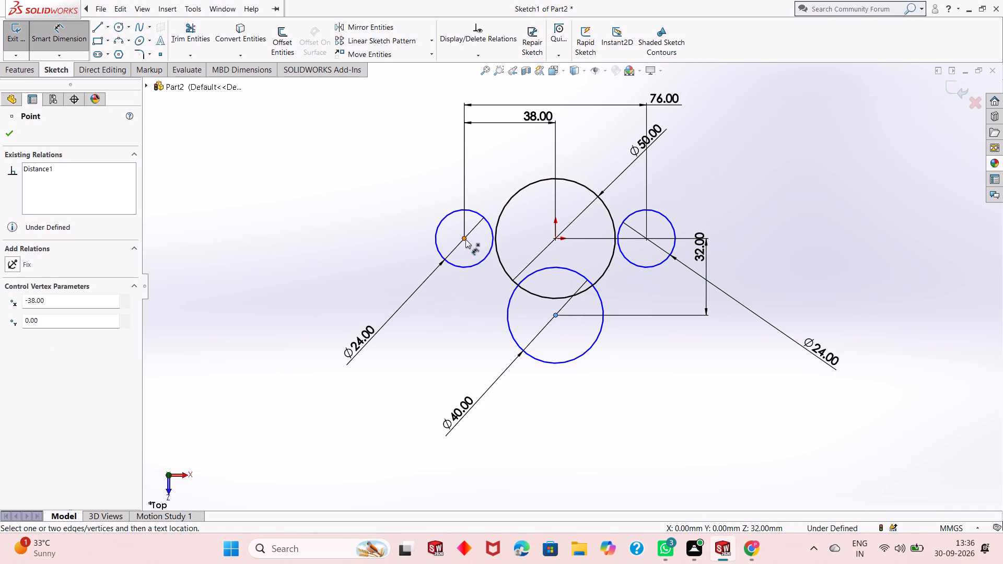
{"action": "left_click", "coordinate": [476, 351]}
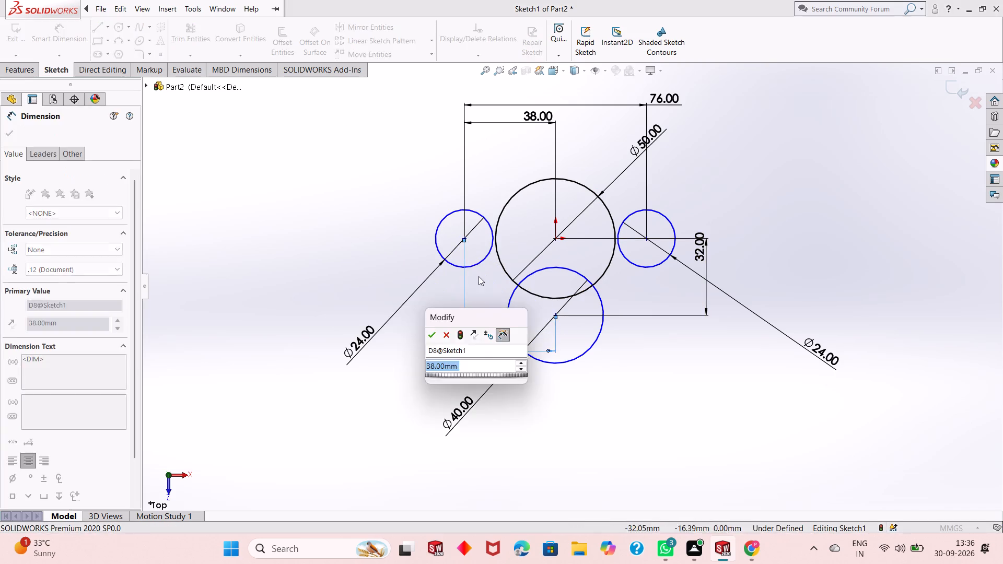
{"action": "left_click", "coordinate": [433, 334]}
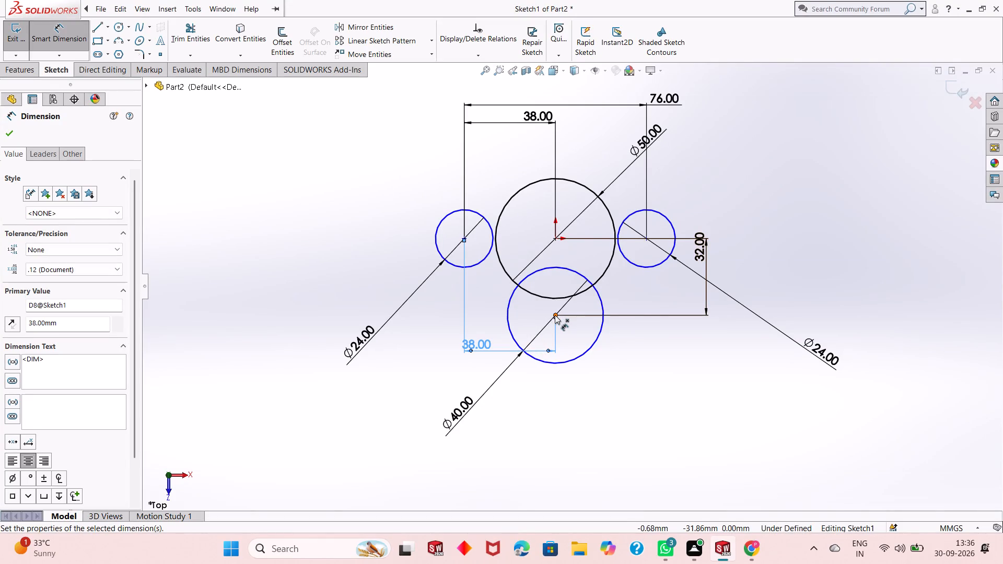
Dimension the horizontal distance between the 40 mm circle's centre and the right 24 mm circle's centre.
{"action": "left_click", "coordinate": [555, 315]}
{"action": "left_click", "coordinate": [646, 238]}
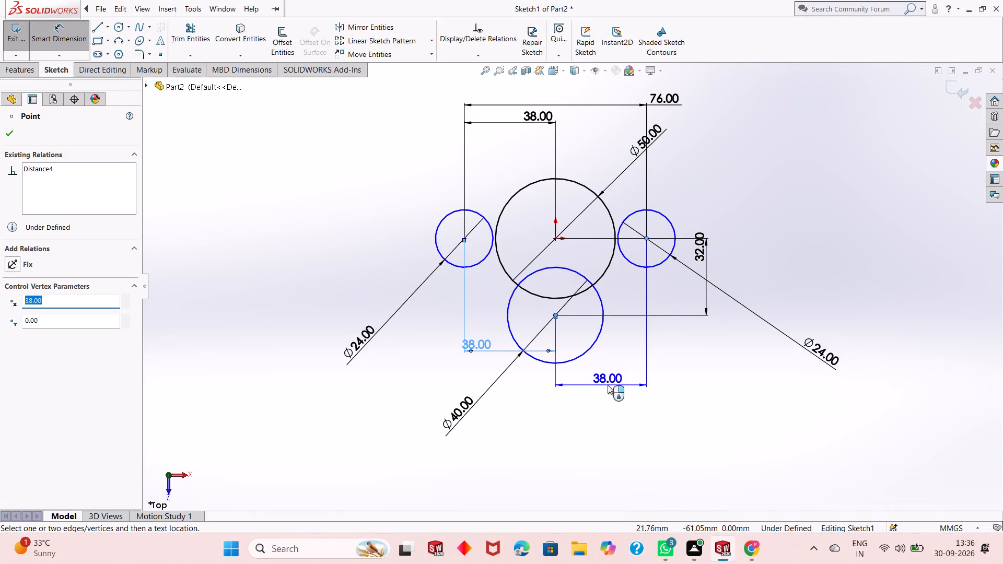
{"action": "left_click", "coordinate": [607, 385]}
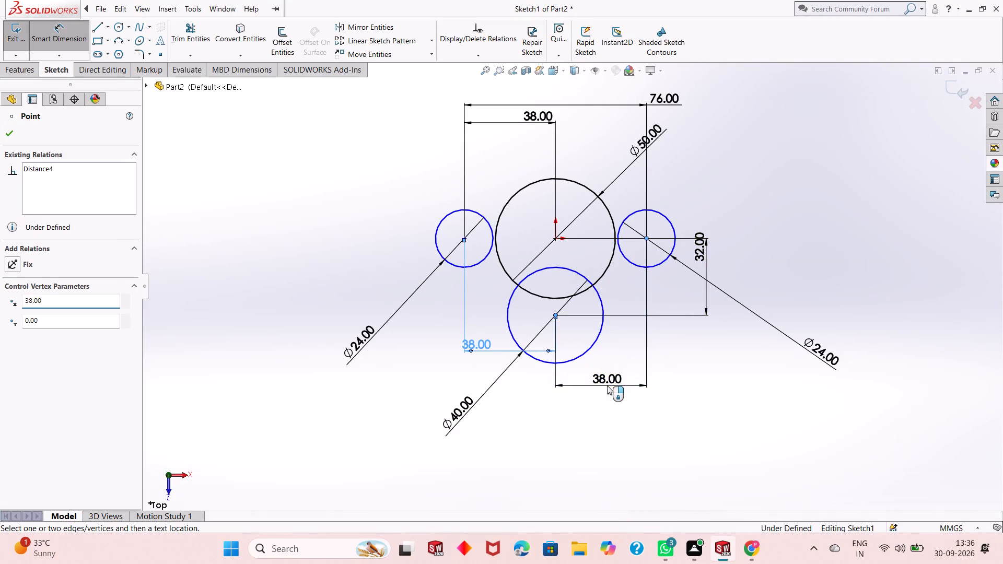
{"action": "left_click", "coordinate": [566, 372]}
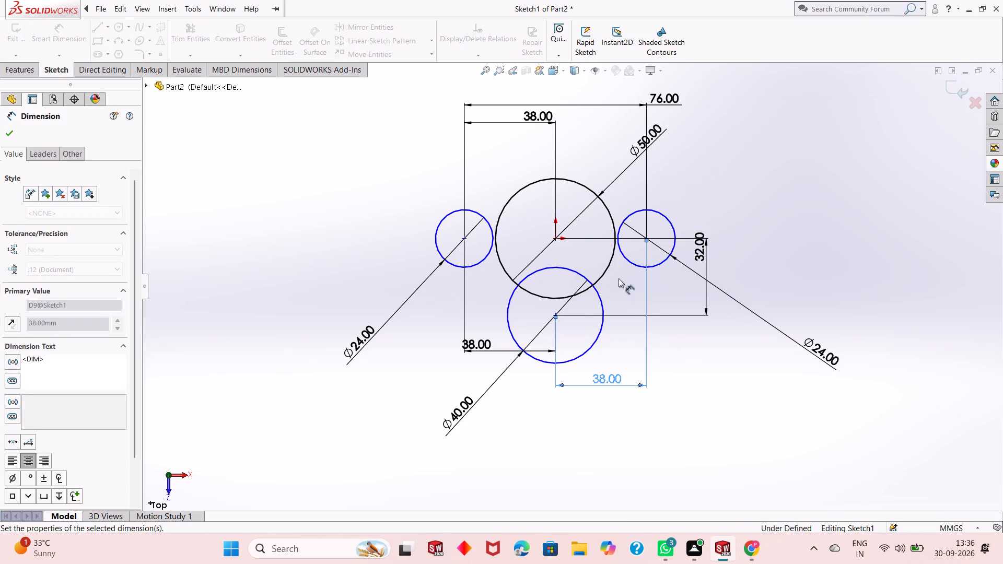
Dimension the vertical distance between the right 24 mm circle's centre and the 40 mm circle's centre.
{"action": "left_click", "coordinate": [644, 240]}
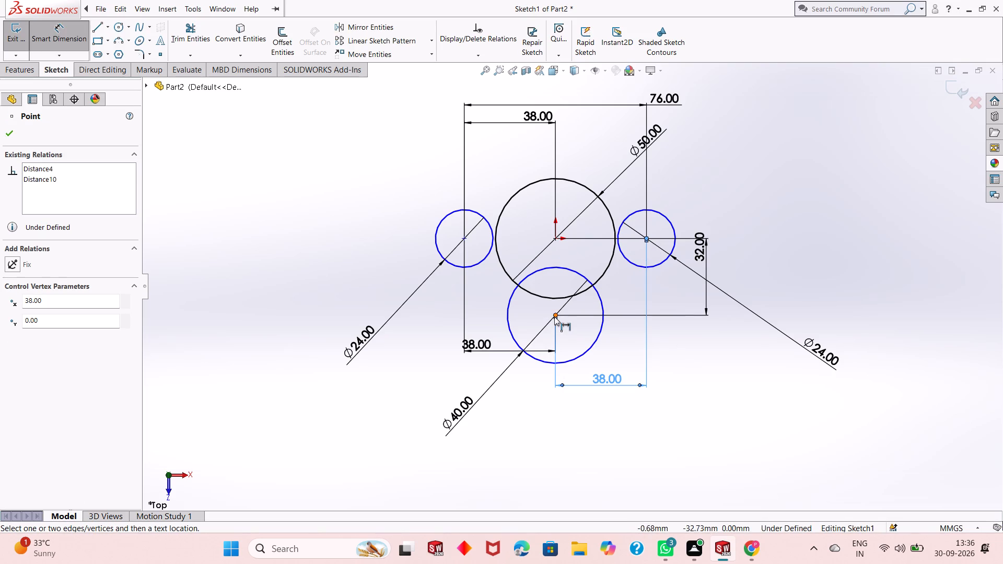
{"action": "left_click", "coordinate": [553, 315]}
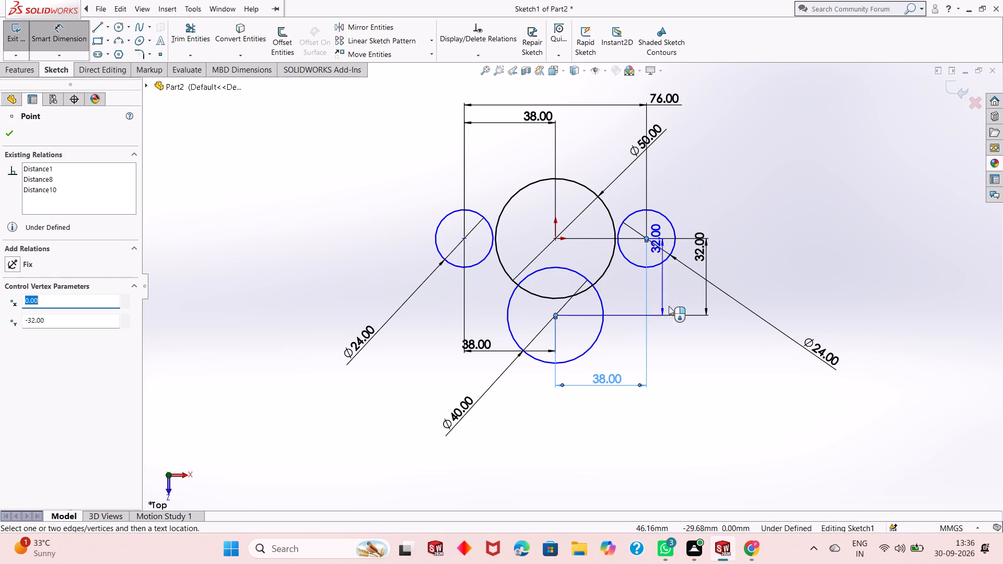
{"action": "left_click", "coordinate": [670, 302]}
{"action": "left_click", "coordinate": [624, 289]}
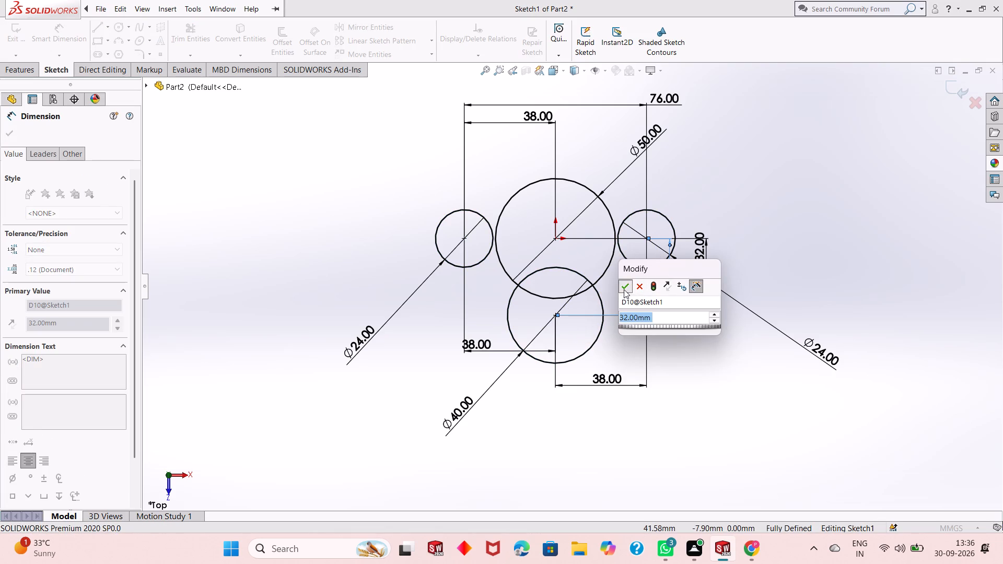
{"action": "key", "text": "Escape"}
{"action": "key", "text": "Escape"}
{"action": "key", "text": "Escape"}
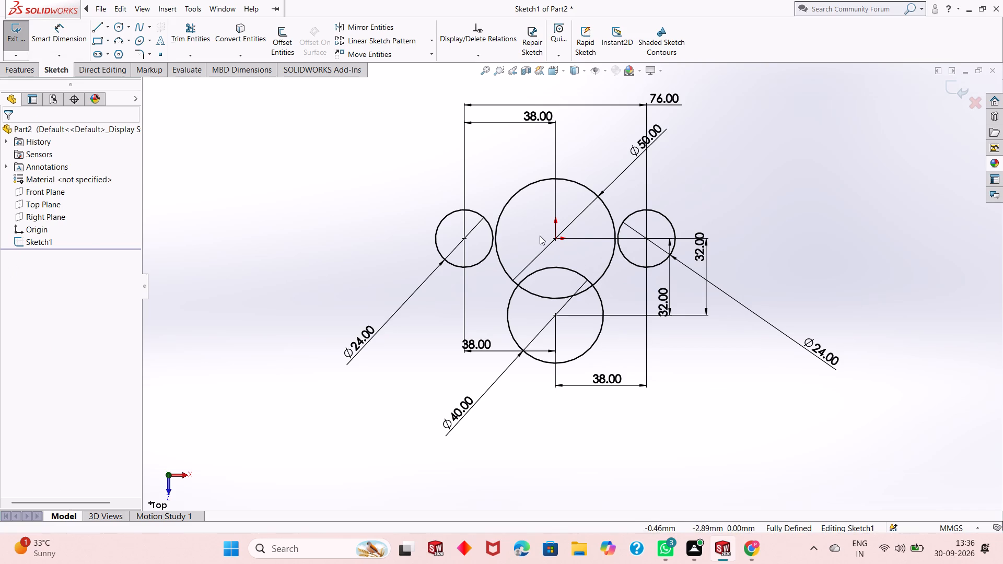
{"action": "key", "text": "Escape"}
Sketch a tangent line about 36 mm long from the top of the left 24 mm circle to the top of the 50 mm circle.
{"action": "left_click", "coordinate": [93, 25]}
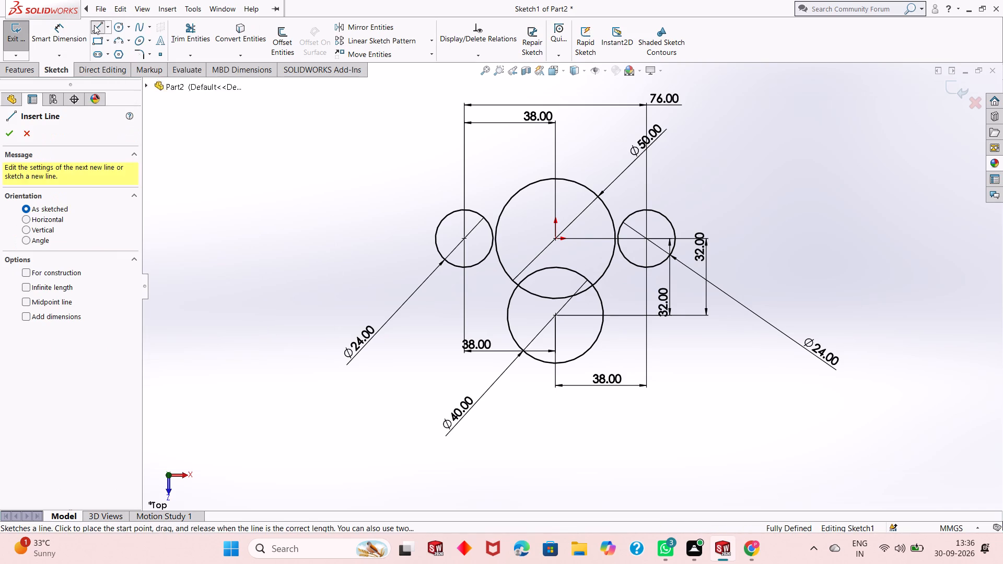
{"action": "left_click", "coordinate": [454, 212]}
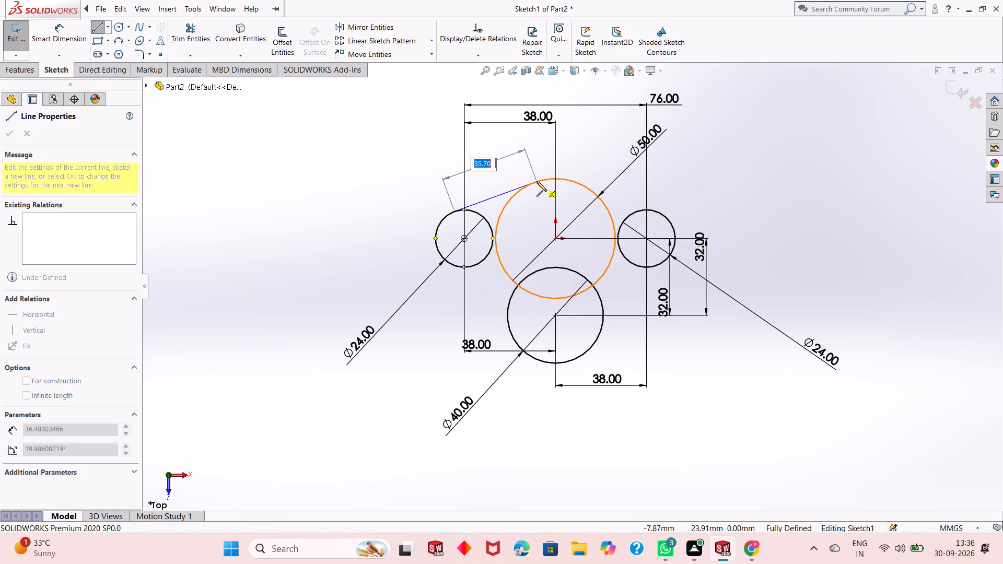
{"action": "left_click", "coordinate": [537, 181]}
{"action": "right_click", "coordinate": [482, 172]}
{"action": "left_click", "coordinate": [495, 178]}
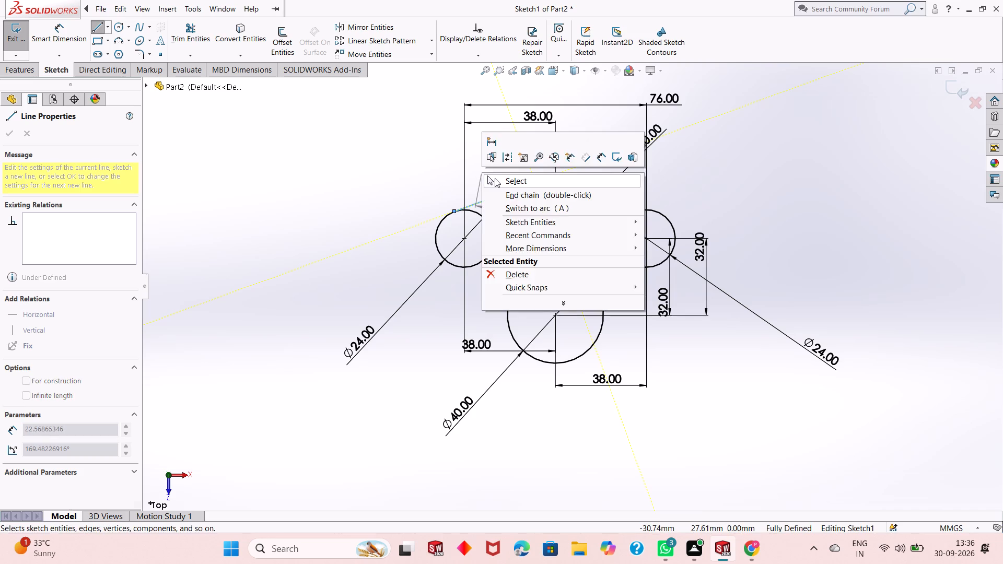
Sketch a line about 36 mm long from the upper right of the 50 mm circle to the top of the right 24 mm circle.
{"action": "left_click", "coordinate": [95, 26]}
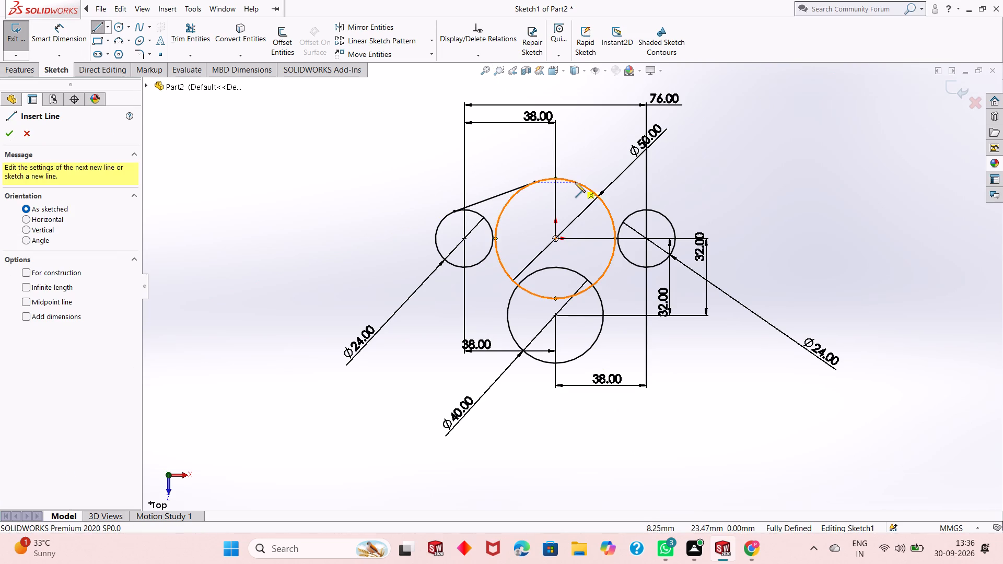
{"action": "left_click", "coordinate": [575, 182]}
{"action": "left_click", "coordinate": [655, 208]}
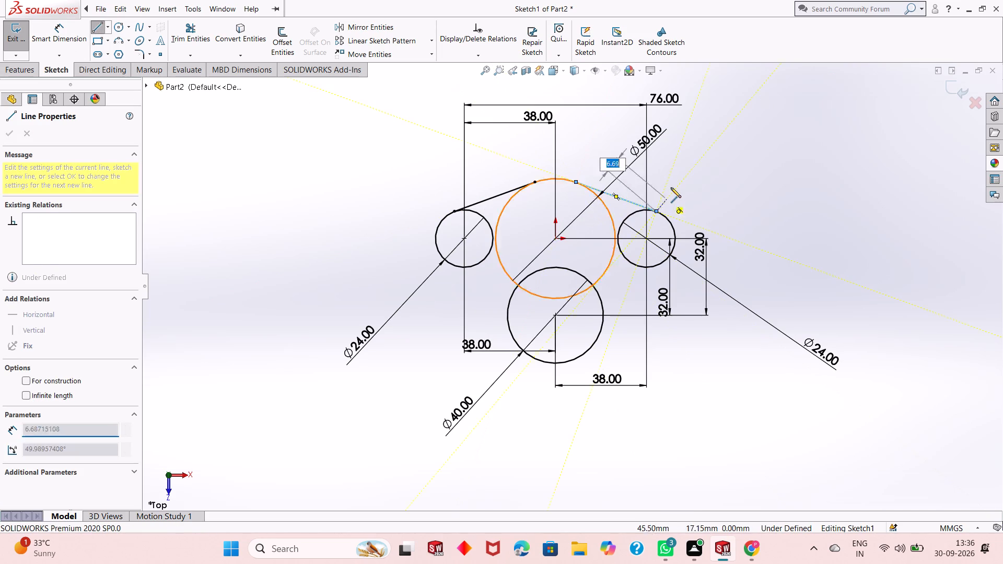
{"action": "right_click", "coordinate": [674, 184]}
{"action": "left_click", "coordinate": [686, 190]}
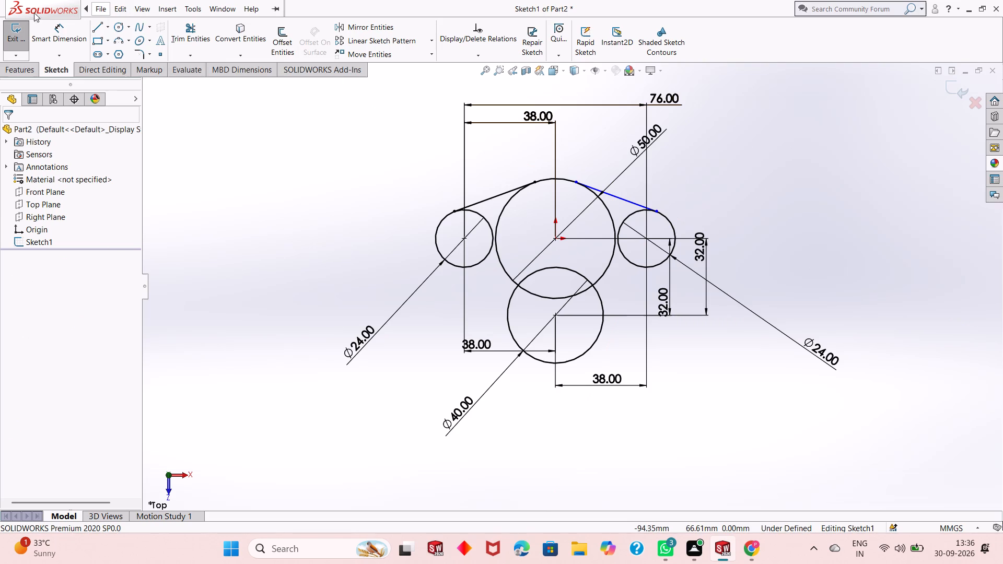
{"action": "left_click", "coordinate": [346, 215]}
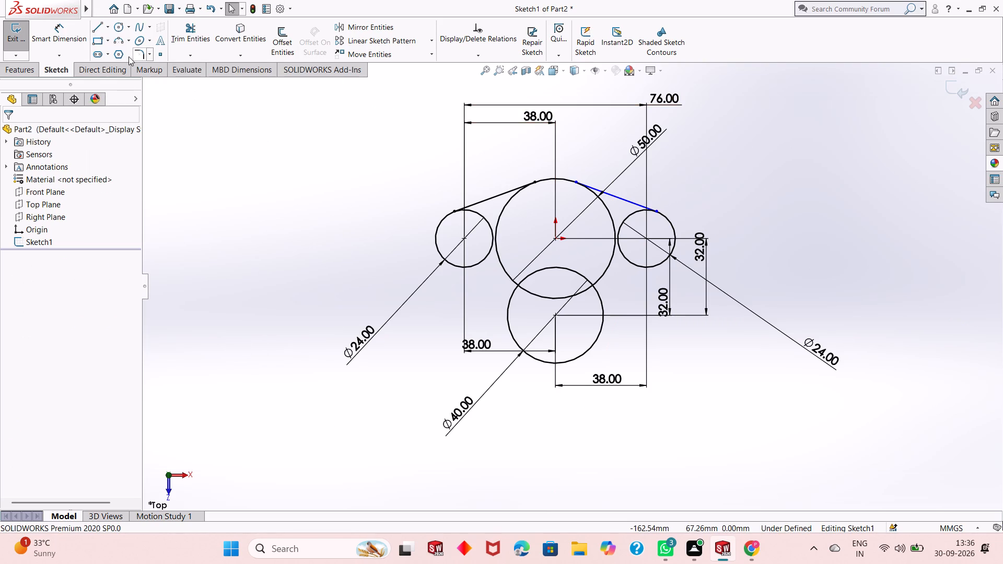
Sketch a tangent line about 49 mm long from the left 24 mm circle's lower side to the 40 mm circle's lower left side.
{"action": "left_click", "coordinate": [100, 27]}
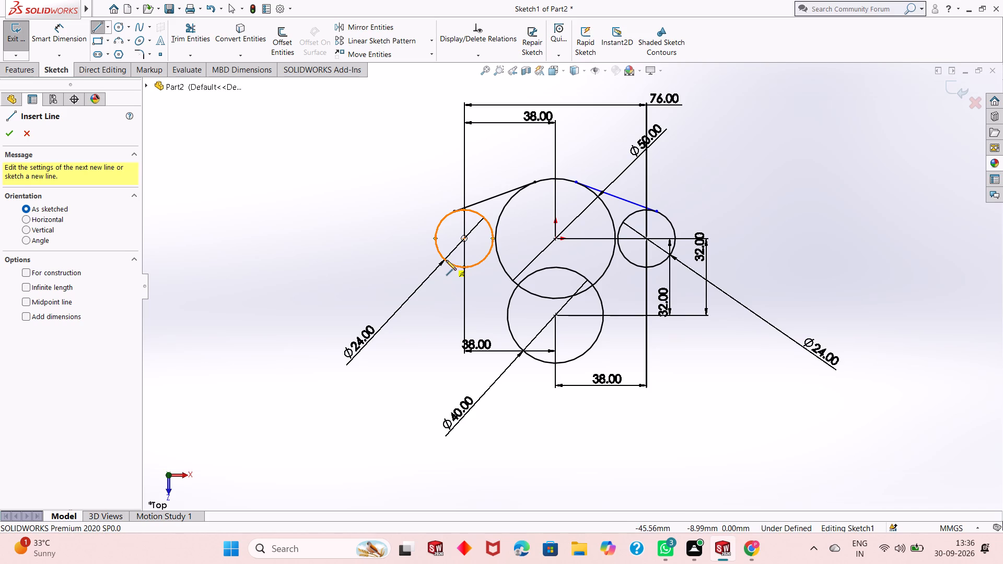
{"action": "left_click", "coordinate": [439, 253]}
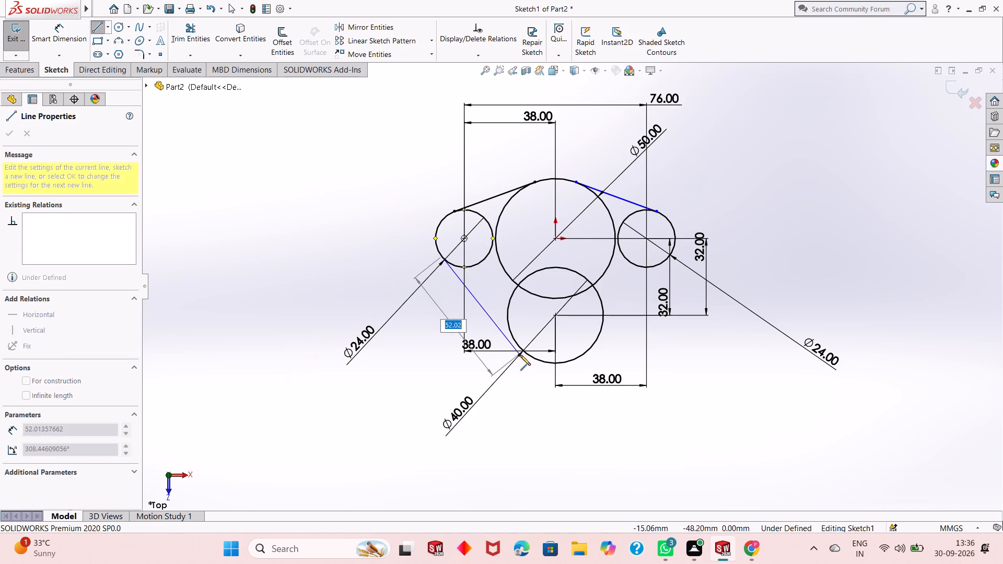
{"action": "left_click", "coordinate": [529, 356]}
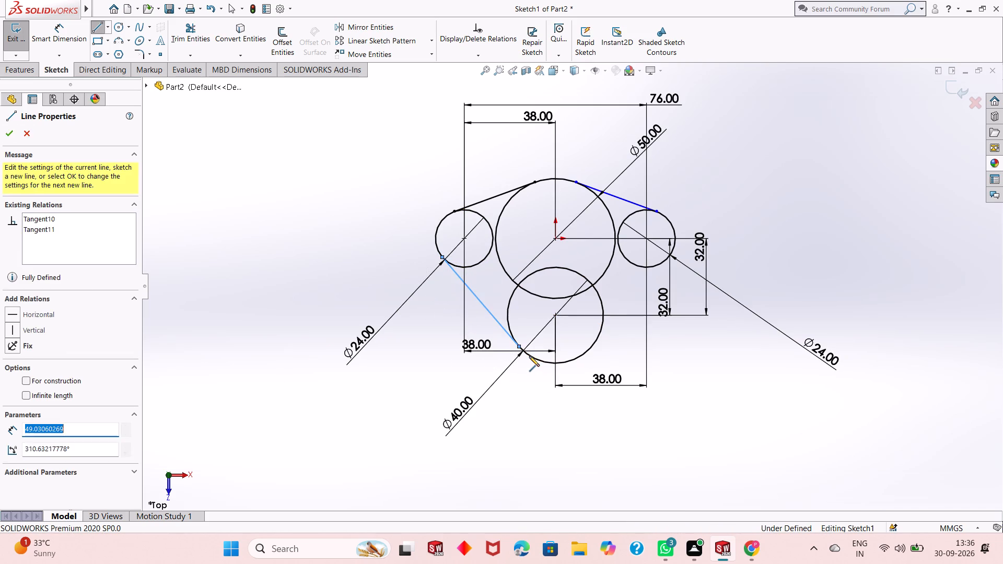
{"action": "right_click", "coordinate": [406, 337]}
{"action": "left_click", "coordinate": [424, 348]}
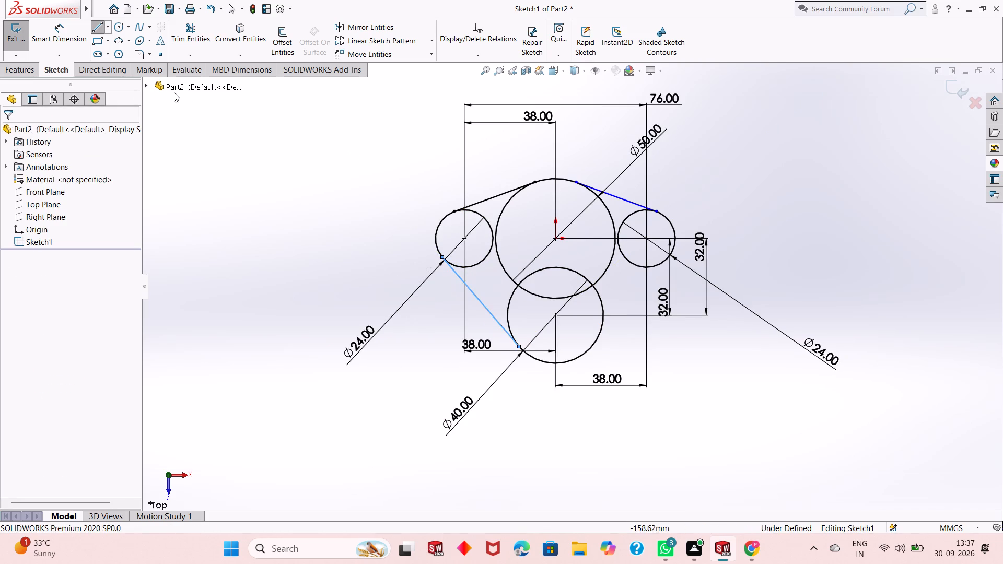
Sketch a tangent line from the right 24 mm circle's lower side to the 40 mm circle's lower right side.
{"action": "left_click", "coordinate": [99, 28]}
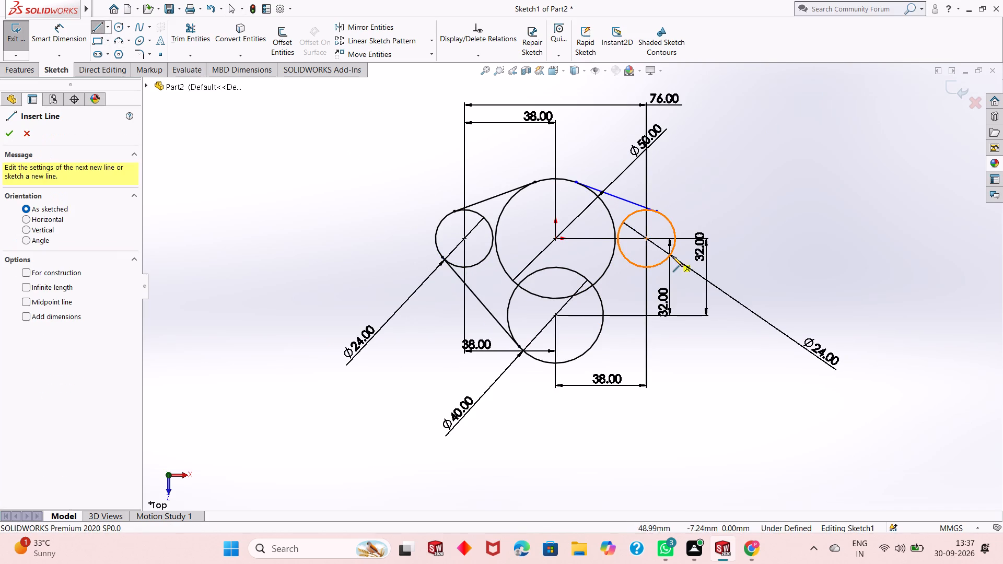
{"action": "left_click", "coordinate": [673, 251]}
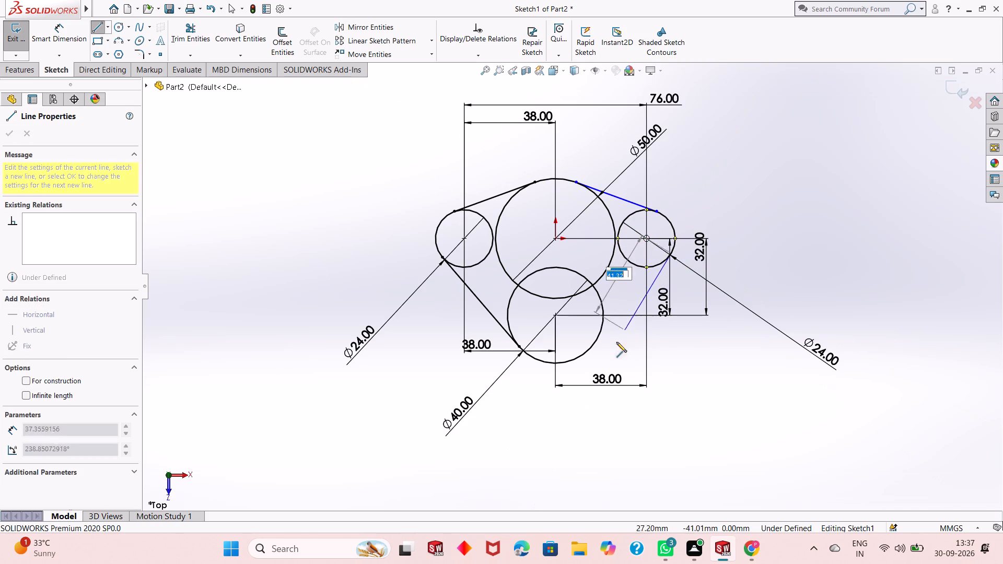
{"action": "left_click", "coordinate": [587, 355]}
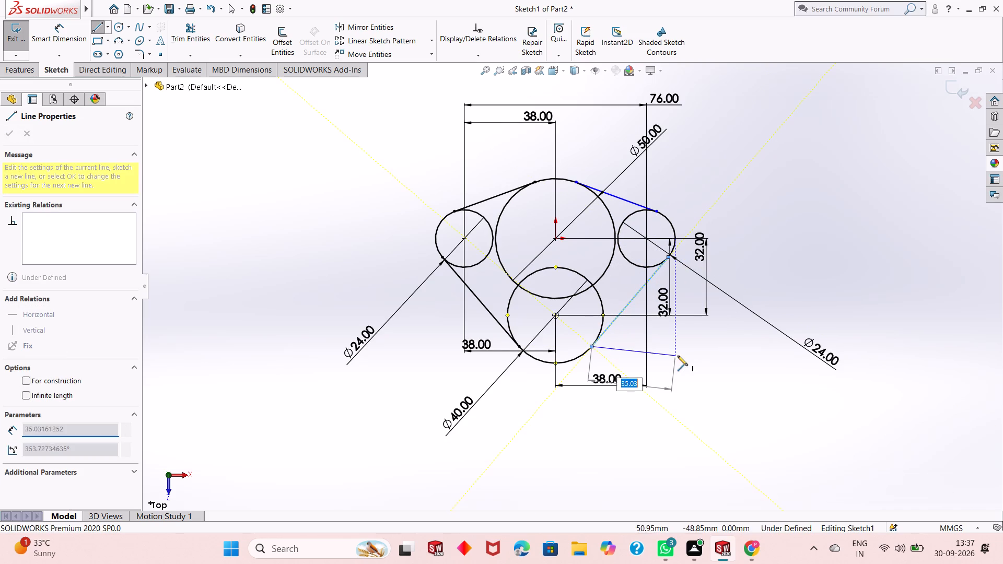
{"action": "right_click", "coordinate": [679, 356]}
{"action": "left_click", "coordinate": [702, 362]}
Add a Tangent relation between the upper right line and the right 24 mm circle.
{"action": "scroll", "coordinate": [517, 198], "scroll_direction": "down", "scroll_amount": 1}
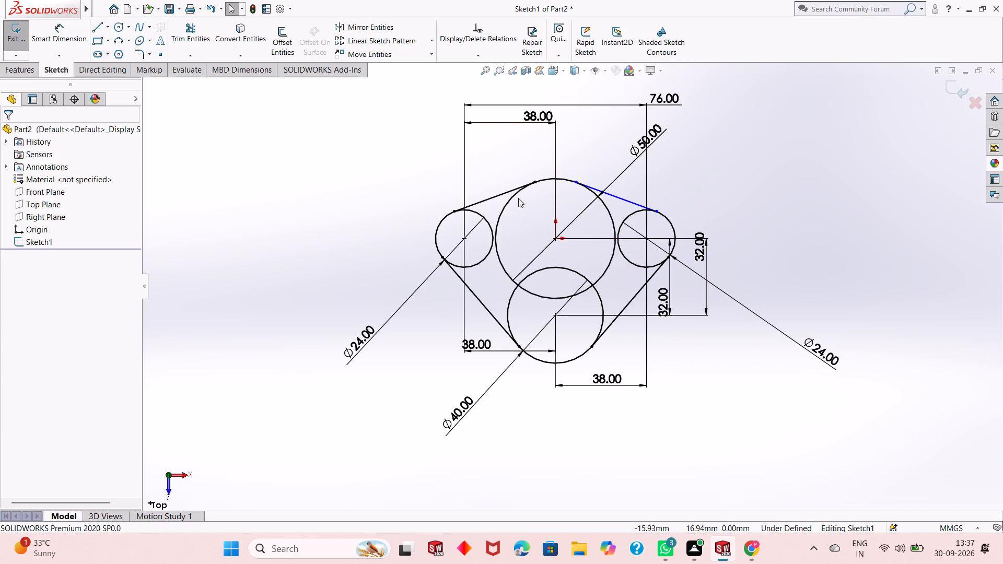
{"action": "scroll", "coordinate": [518, 198], "scroll_direction": "down", "scroll_amount": 1}
{"action": "left_click", "coordinate": [680, 211]}
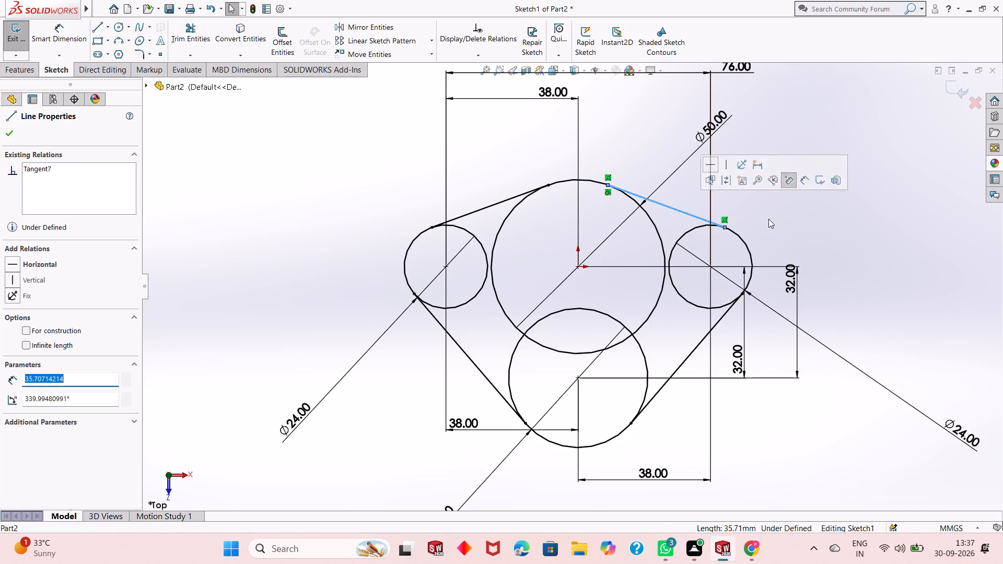
{"action": "left_click", "coordinate": [742, 241], "text": "ctrl"}
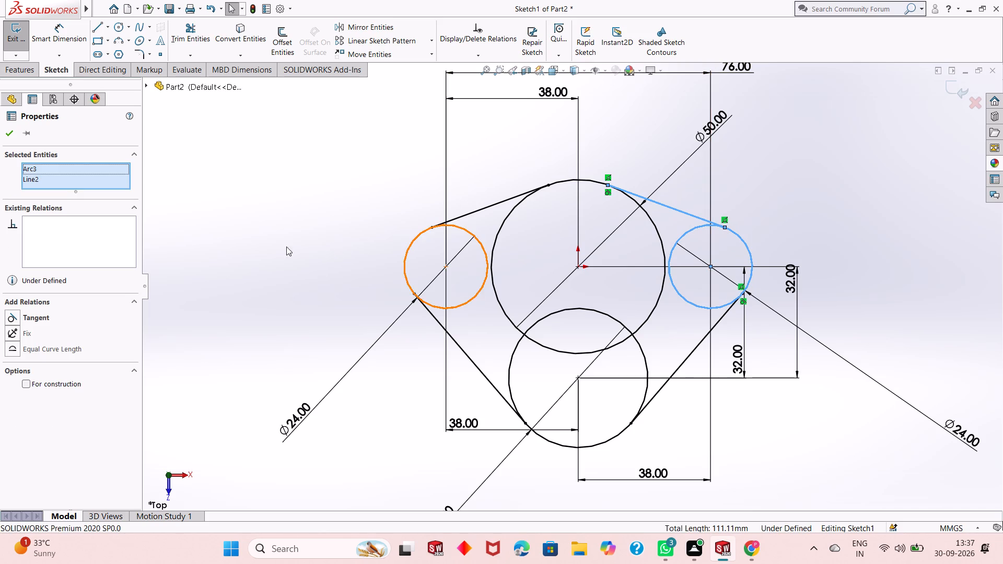
{"action": "left_click", "coordinate": [15, 316]}
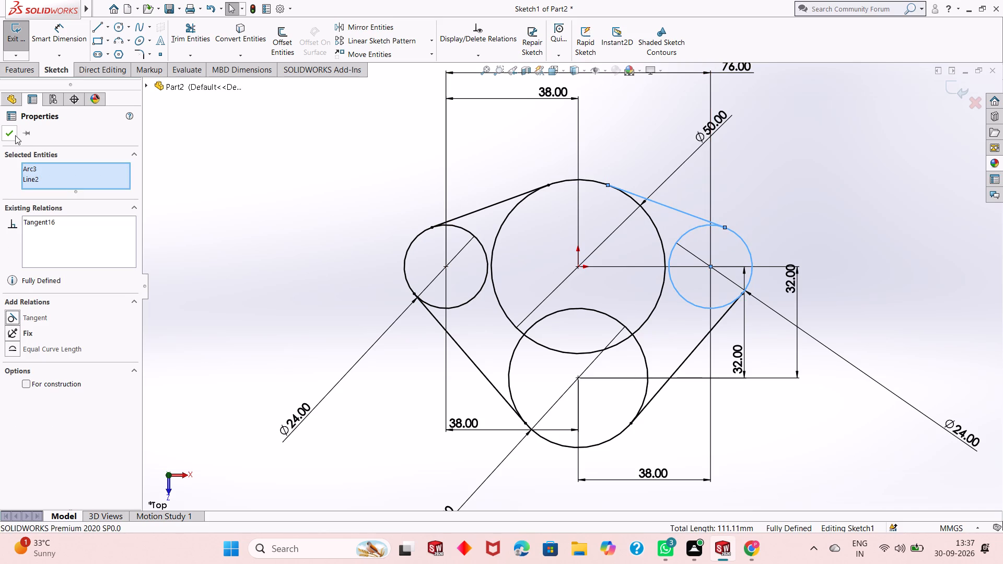
{"action": "left_click", "coordinate": [11, 134]}
Trim away the inner arcs of the 50 mm, 40 mm and both 24 mm circles, leaving one closed outer outline.
{"action": "scroll", "coordinate": [570, 269], "scroll_direction": "up", "scroll_amount": 1}
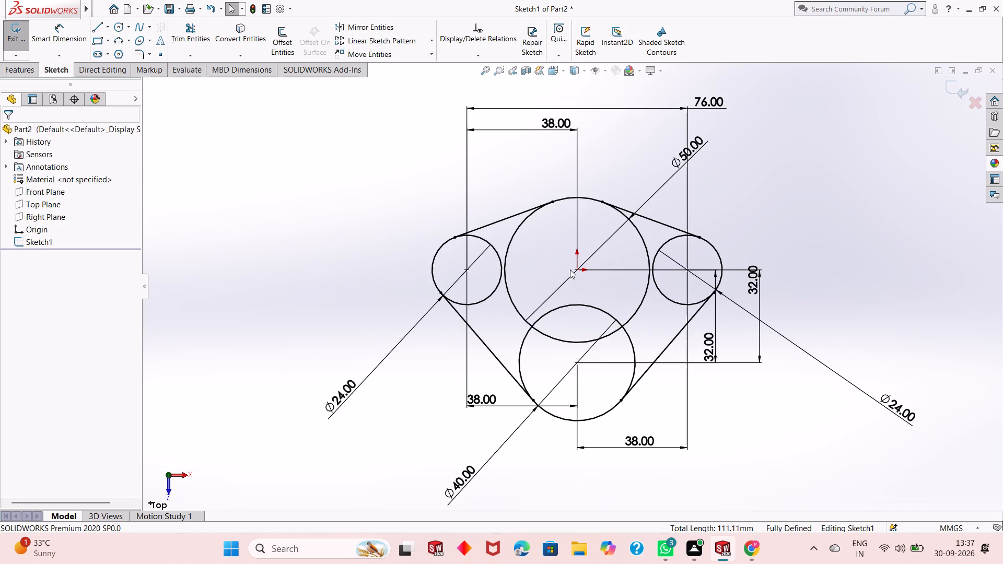
{"action": "scroll", "coordinate": [634, 306], "scroll_direction": "down", "scroll_amount": 1}
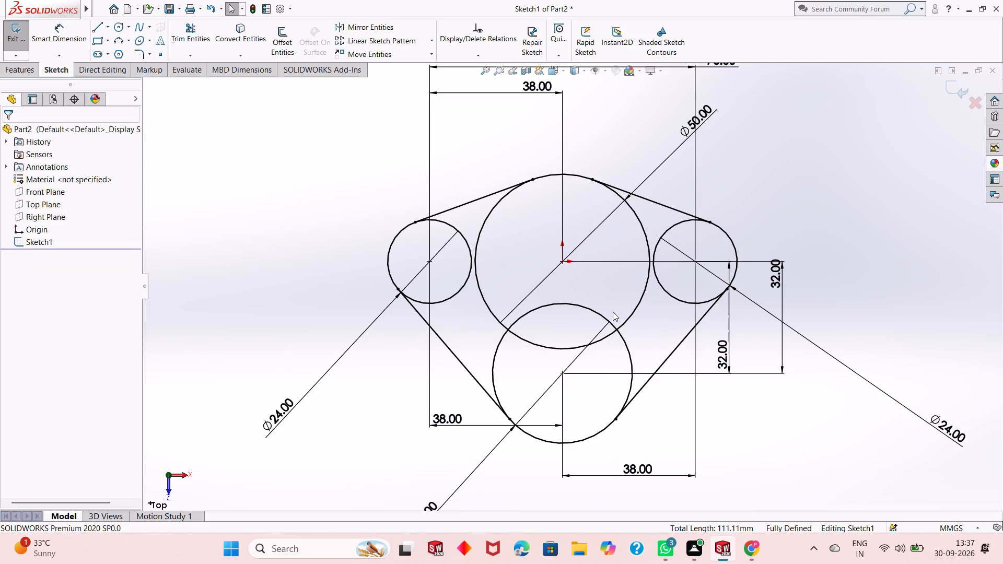
{"action": "scroll", "coordinate": [530, 300], "scroll_direction": "up", "scroll_amount": 1}
{"action": "scroll", "coordinate": [530, 300], "scroll_direction": "down", "scroll_amount": 2}
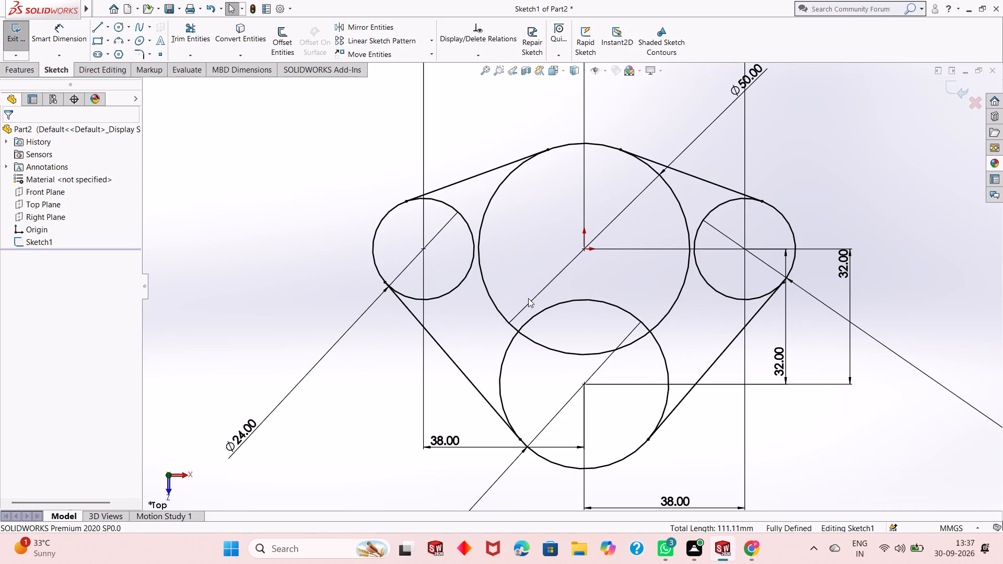
{"action": "left_click", "coordinate": [178, 28]}
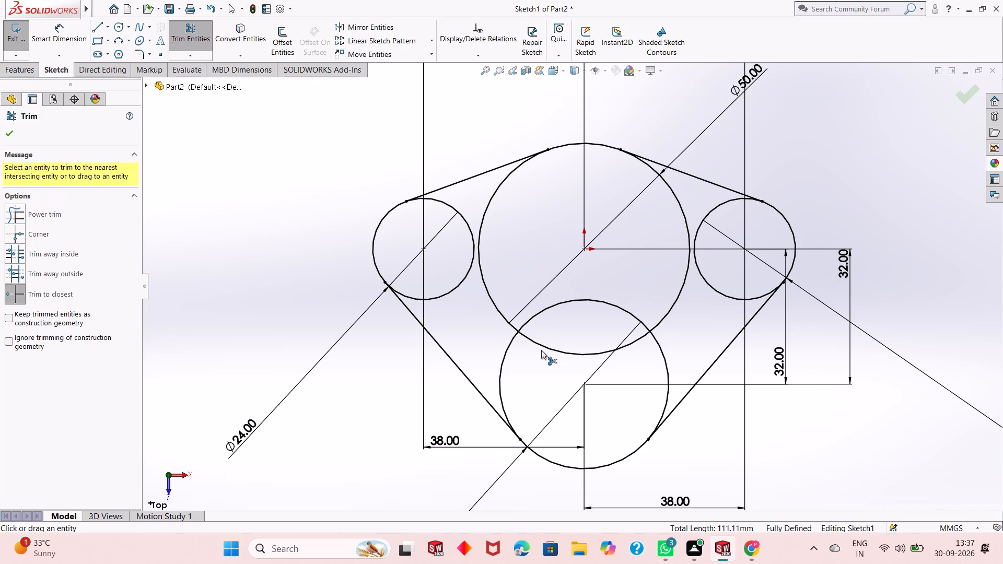
{"action": "scroll", "coordinate": [547, 354], "scroll_direction": "down", "scroll_amount": 1}
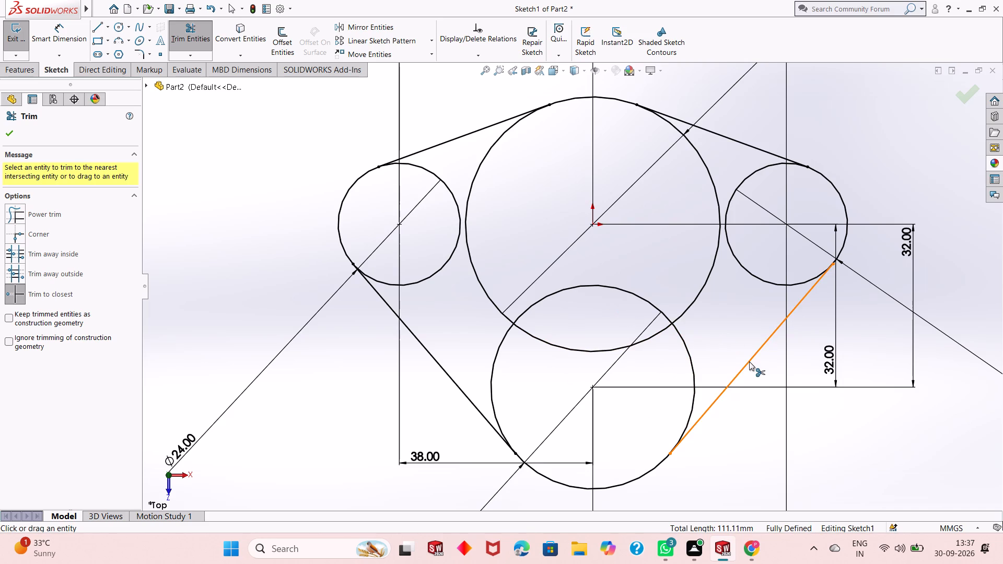
{"action": "left_click", "coordinate": [684, 316]}
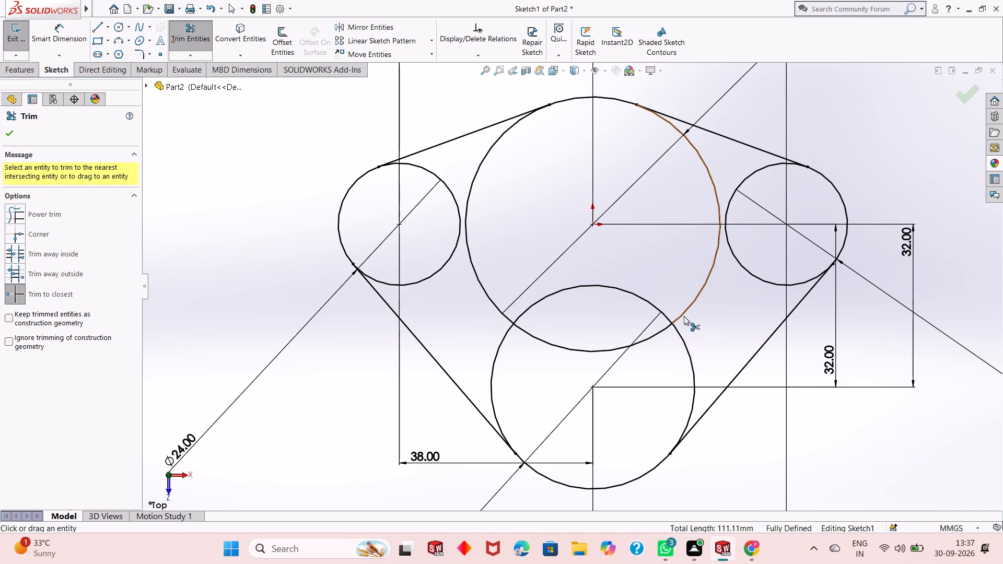
{"action": "left_click", "coordinate": [679, 335]}
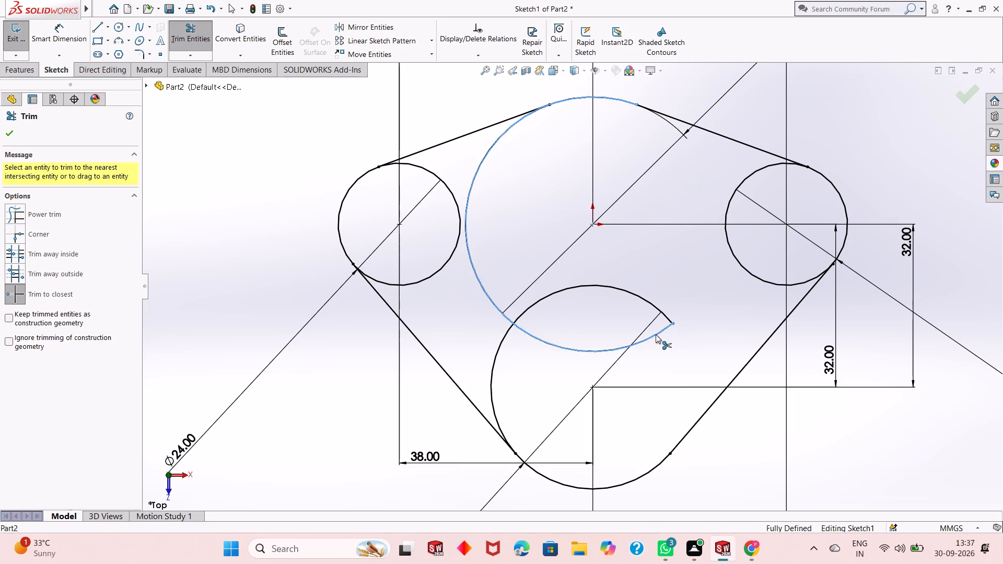
{"action": "left_click", "coordinate": [656, 334]}
{"action": "left_click", "coordinate": [655, 309]}
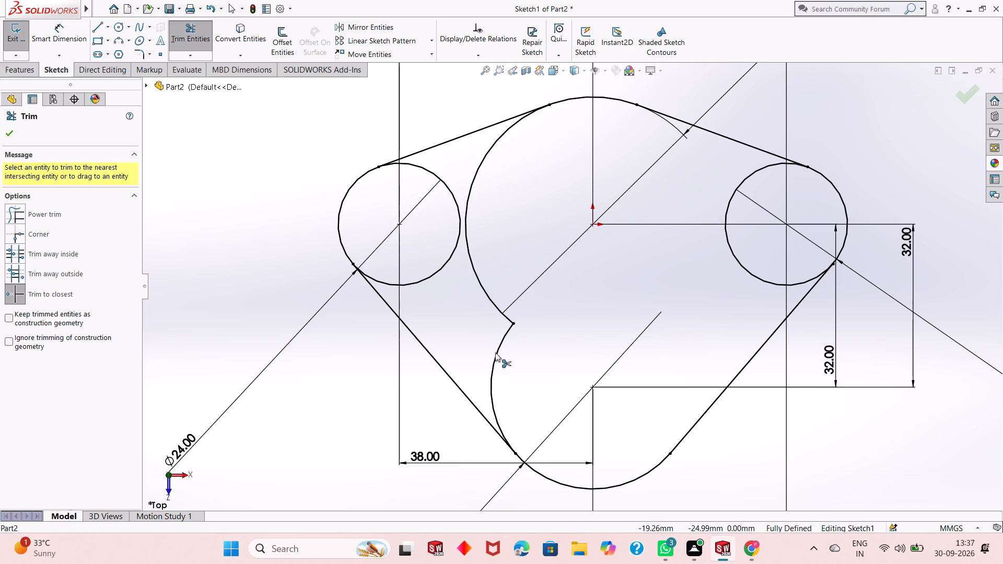
{"action": "left_click", "coordinate": [496, 356]}
{"action": "left_click", "coordinate": [499, 310]}
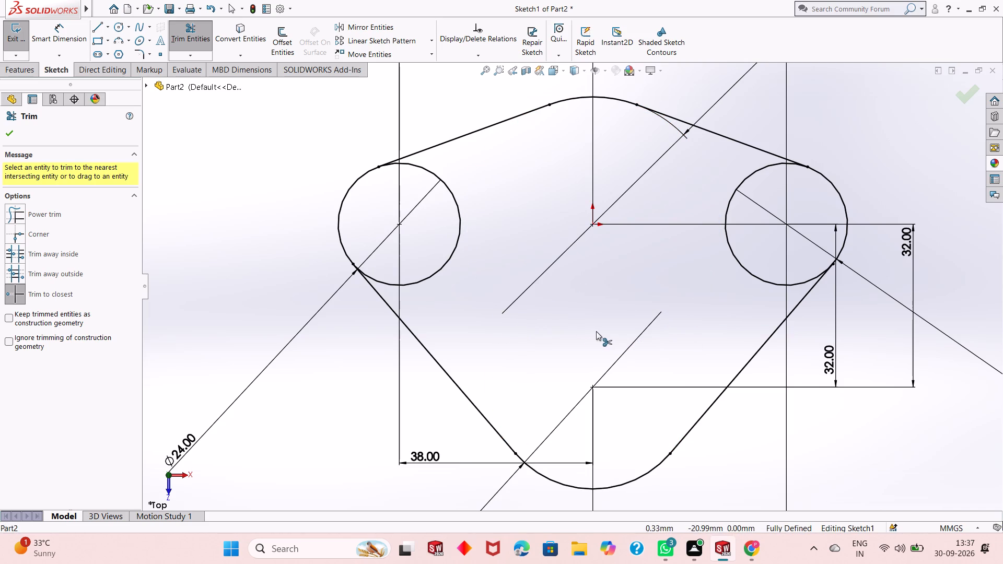
{"action": "left_click", "coordinate": [759, 280]}
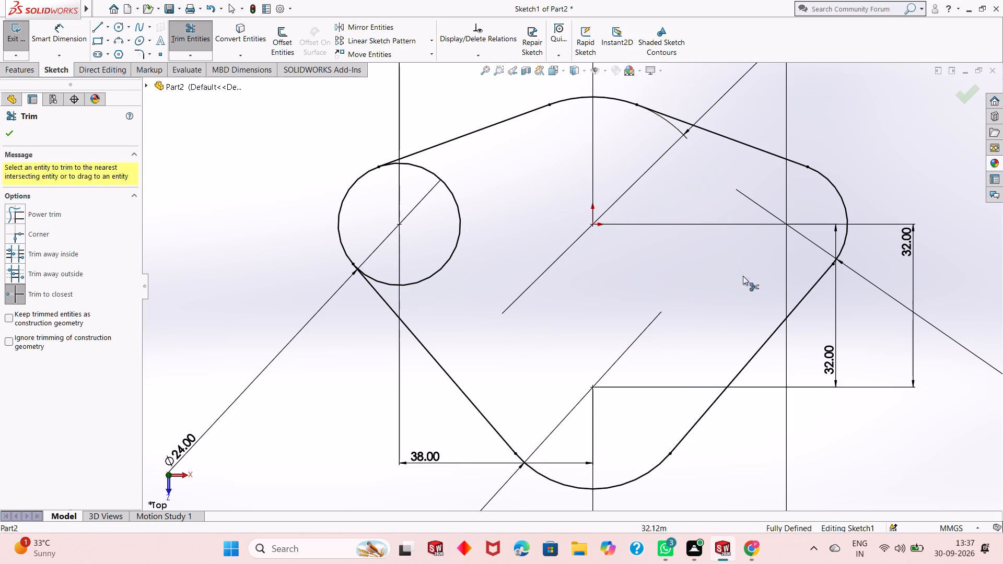
{"action": "left_click", "coordinate": [438, 272]}
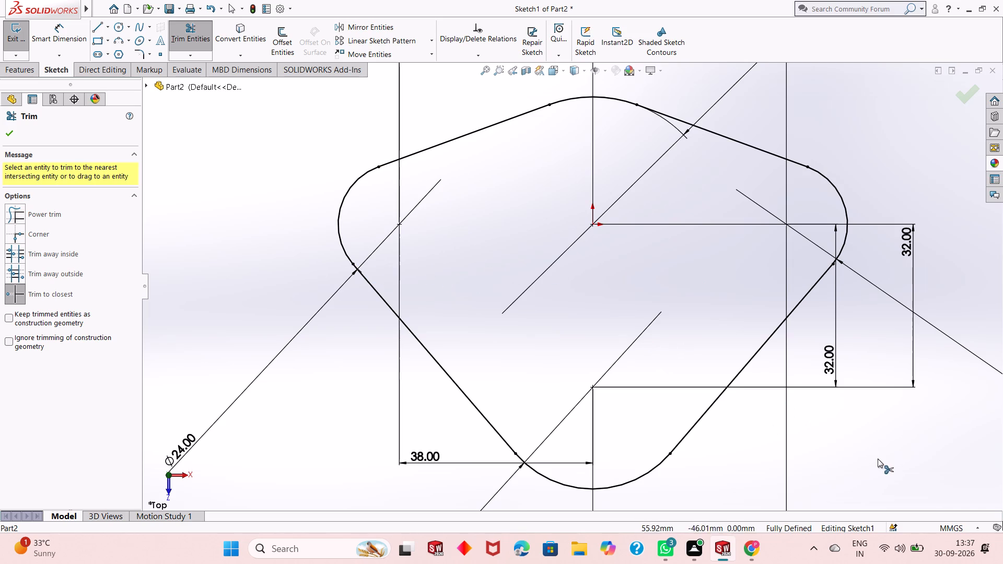
{"action": "right_click", "coordinate": [834, 412]}
{"action": "left_click", "coordinate": [853, 444]}
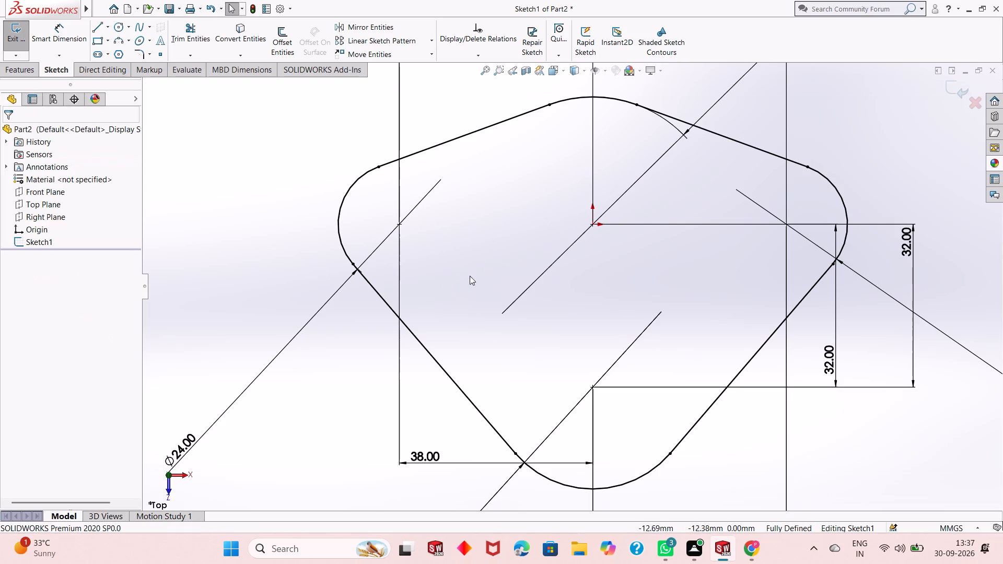
Extrude the trimmed outline as a Blind boss 3 mm thick from the sketch plane.
{"action": "scroll", "coordinate": [551, 368], "scroll_direction": "up", "scroll_amount": 1}
{"action": "middle_click_drag", "start_coordinate": [581, 399], "coordinate": [575, 275]}
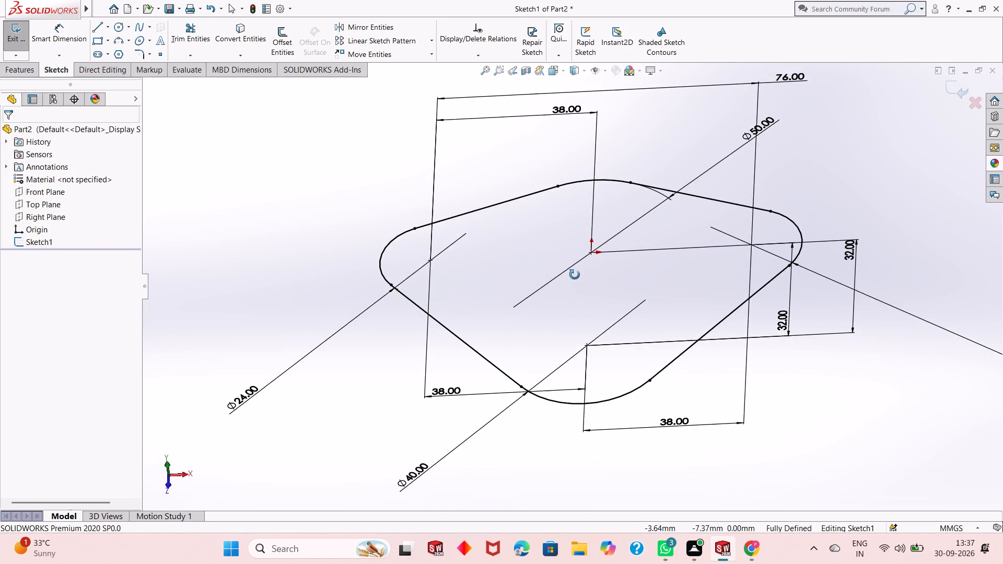
{"action": "middle_click_drag", "start_coordinate": [575, 275], "coordinate": [566, 301]}
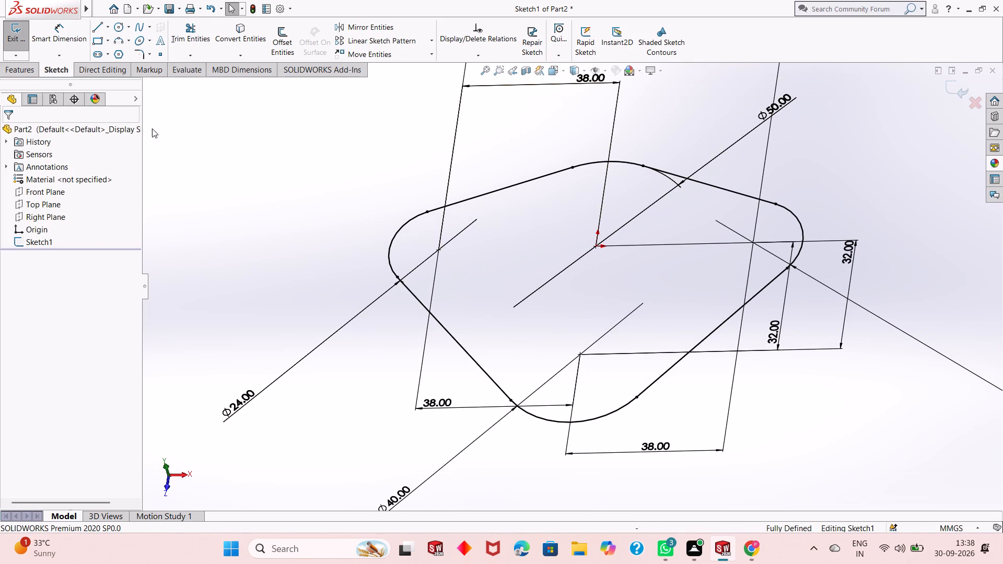
{"action": "left_click", "coordinate": [20, 76]}
{"action": "left_click", "coordinate": [21, 52]}
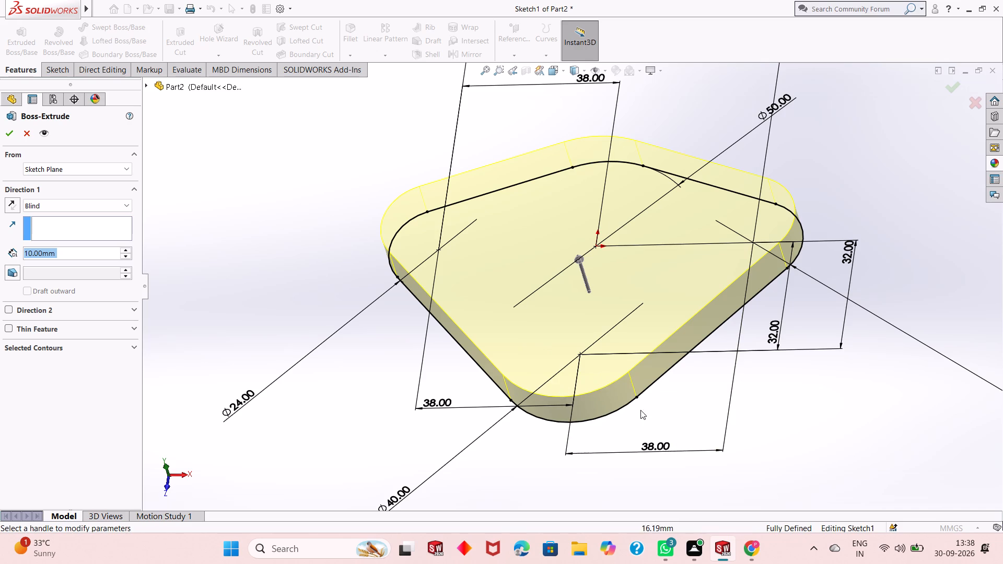
{"action": "middle_click_drag", "start_coordinate": [645, 414], "coordinate": [645, 381]}
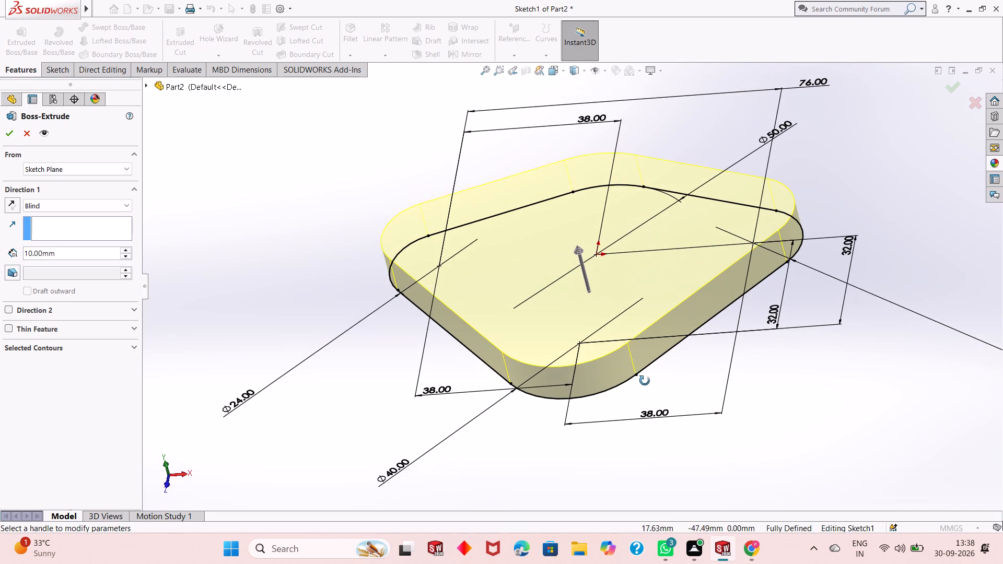
{"action": "middle_click_drag", "start_coordinate": [645, 381], "coordinate": [628, 375]}
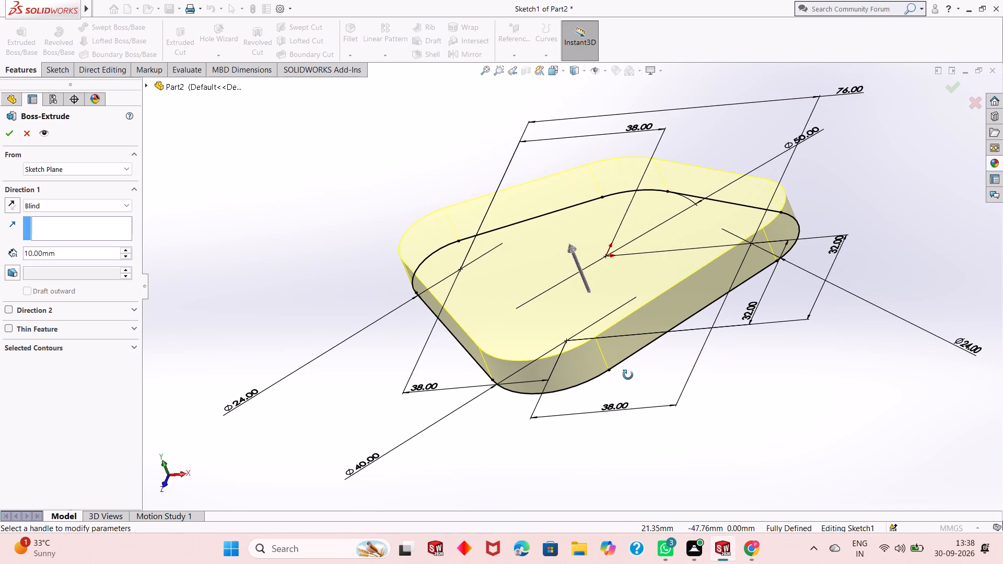
{"action": "middle_click_drag", "start_coordinate": [628, 375], "coordinate": [620, 379]}
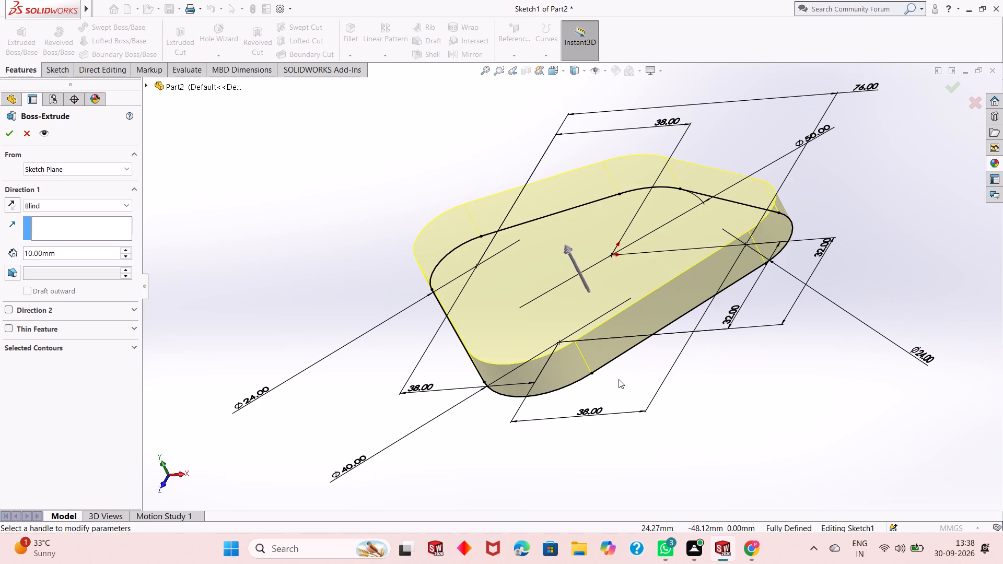
{"action": "key", "text": "3"}
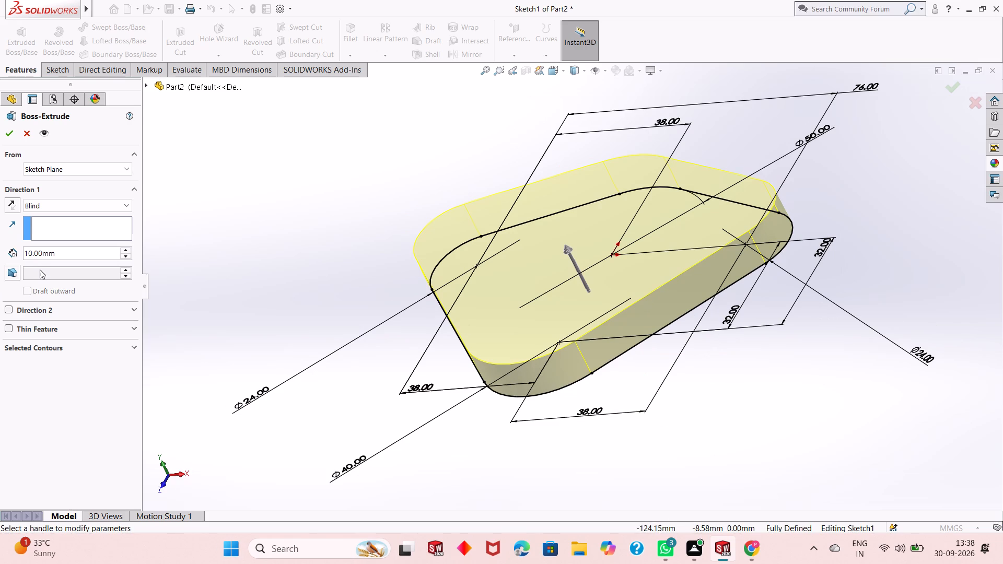
{"action": "double_click", "coordinate": [55, 255]}
{"action": "key", "text": "3"}
{"action": "key", "text": "Return"}
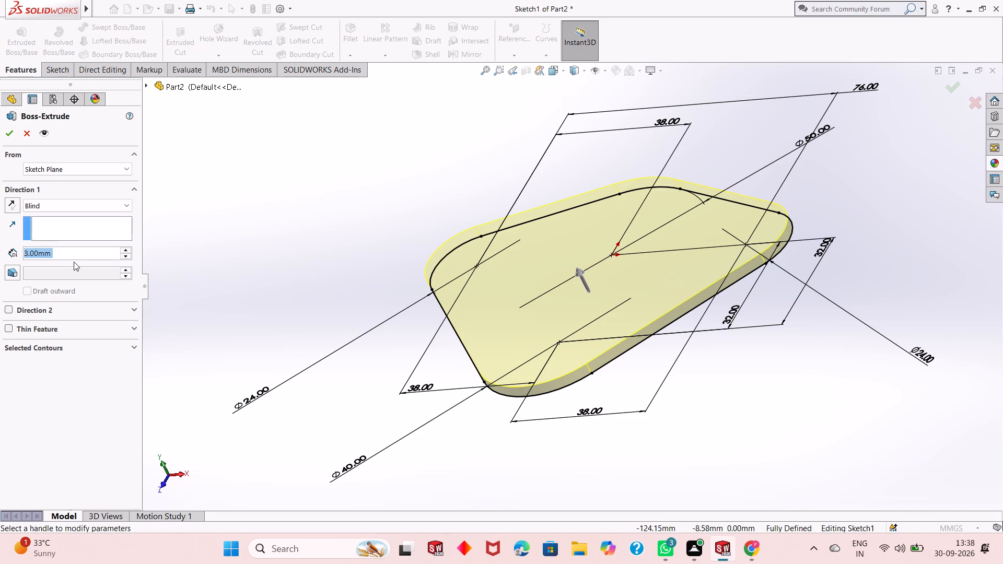
{"action": "left_click", "coordinate": [14, 136]}
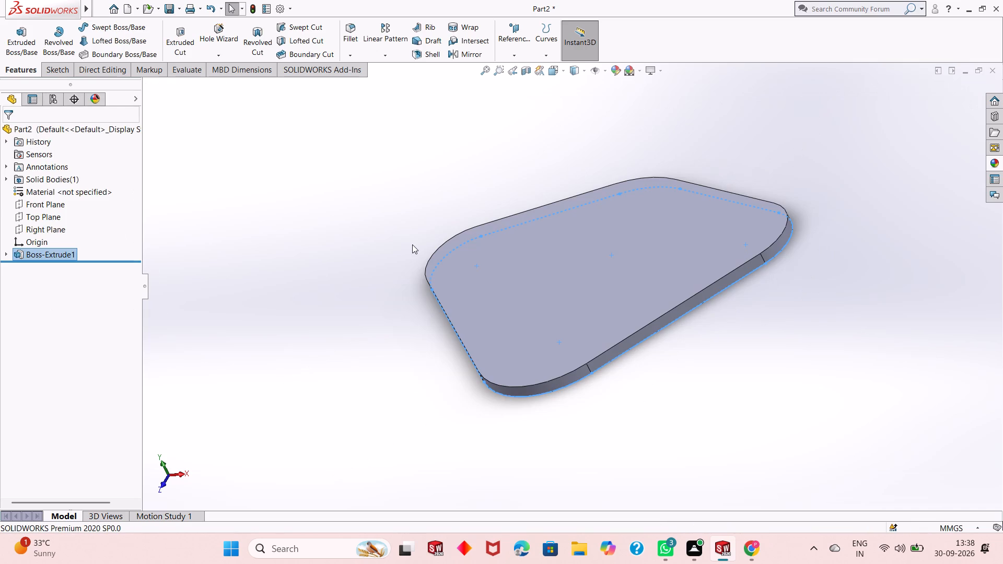
{"action": "left_click", "coordinate": [371, 271]}
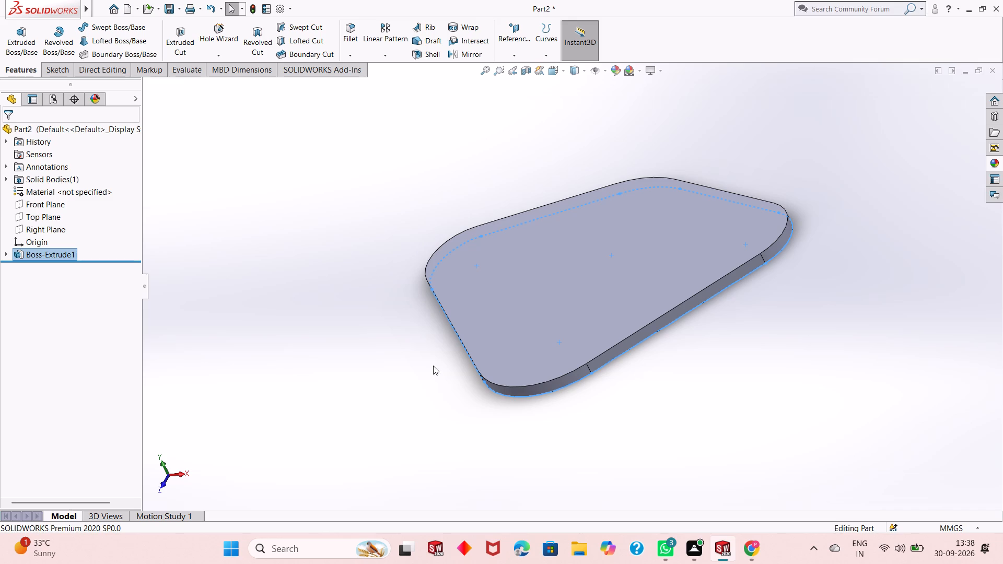
Examine the extruded plate's top face, rounded corners and side edges from several angles.
{"action": "middle_click_drag", "start_coordinate": [435, 368], "coordinate": [454, 317]}
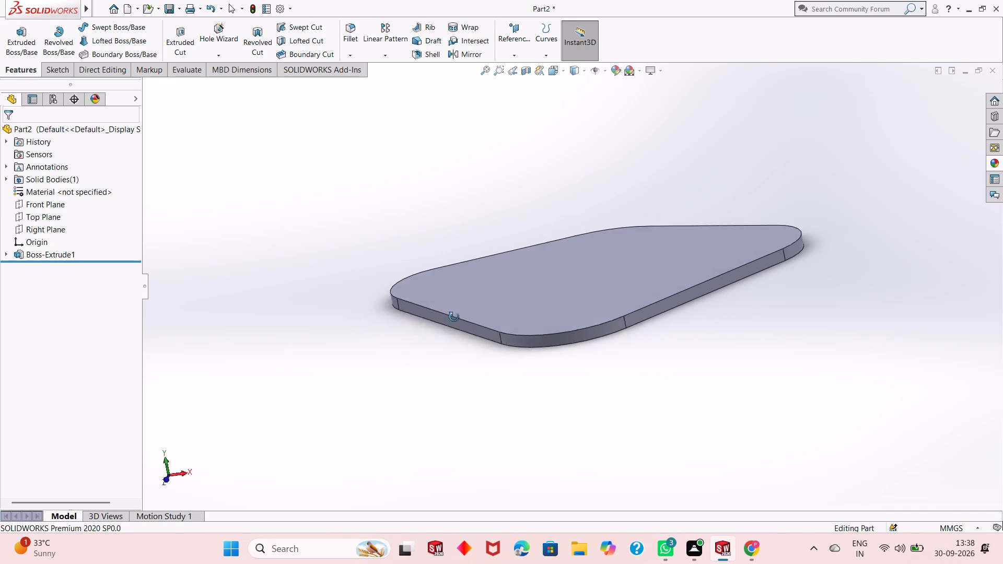
{"action": "middle_click_drag", "start_coordinate": [454, 317], "coordinate": [436, 345]}
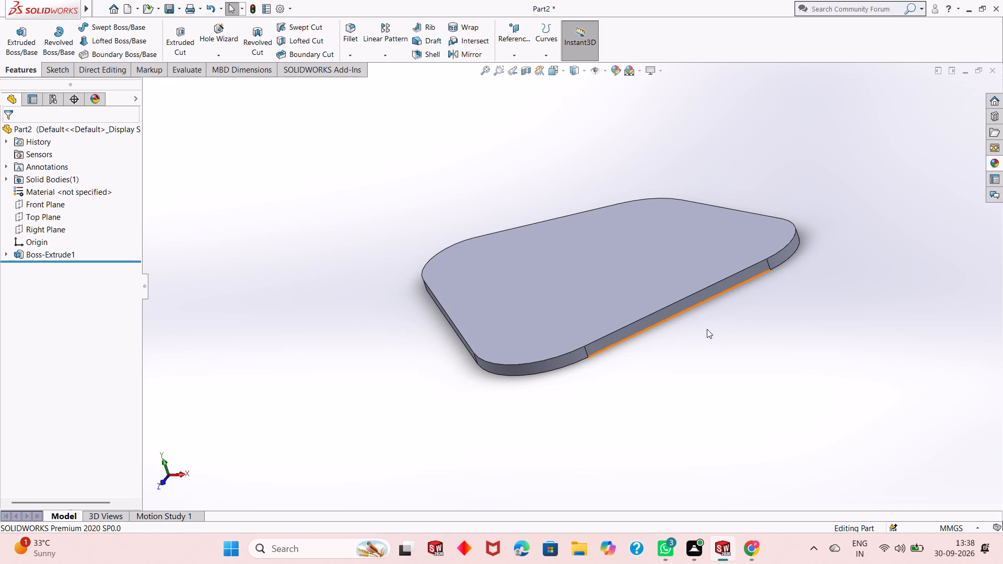
{"action": "middle_click_drag", "start_coordinate": [707, 331], "coordinate": [657, 407]}
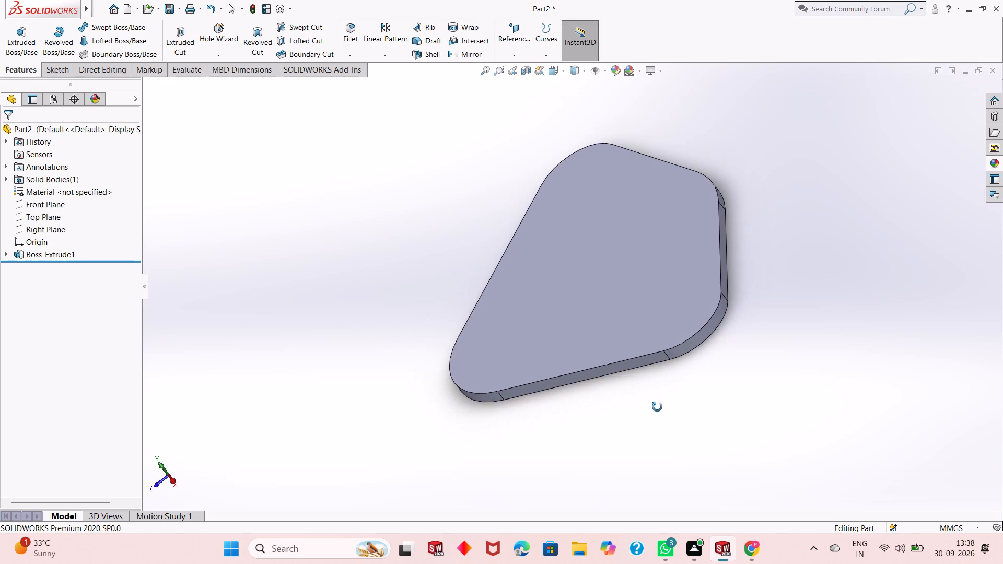
{"action": "middle_click_drag", "start_coordinate": [657, 407], "coordinate": [706, 362]}
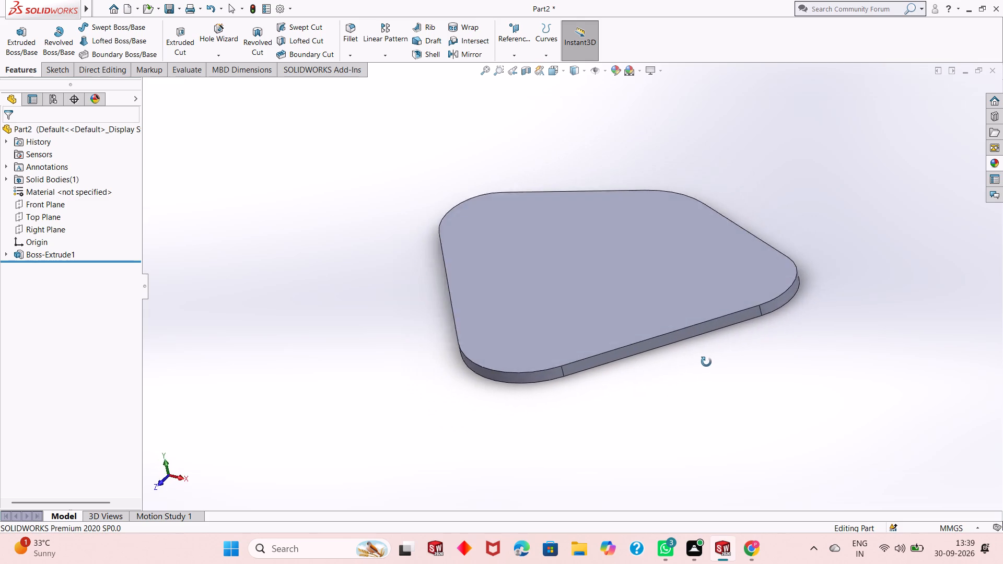
{"action": "middle_click_drag", "start_coordinate": [706, 362], "coordinate": [736, 411]}
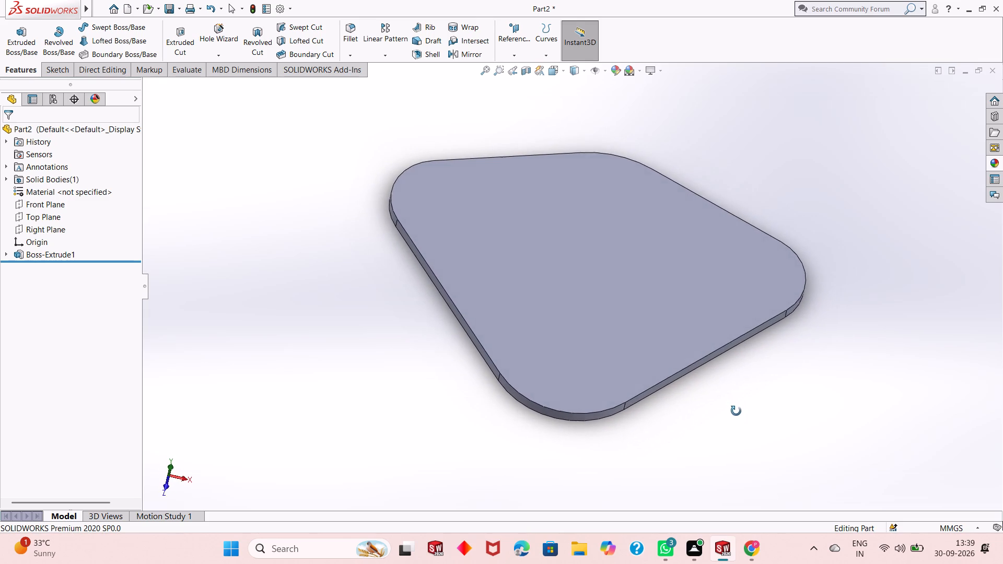
{"action": "middle_click_drag", "start_coordinate": [736, 411], "coordinate": [634, 437]}
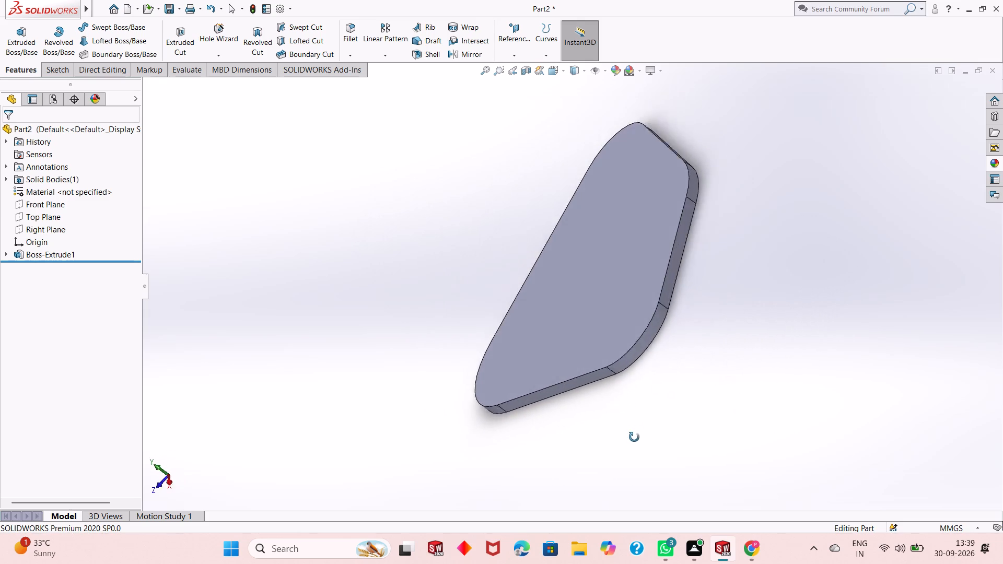
{"action": "middle_click_drag", "start_coordinate": [634, 437], "coordinate": [596, 463]}
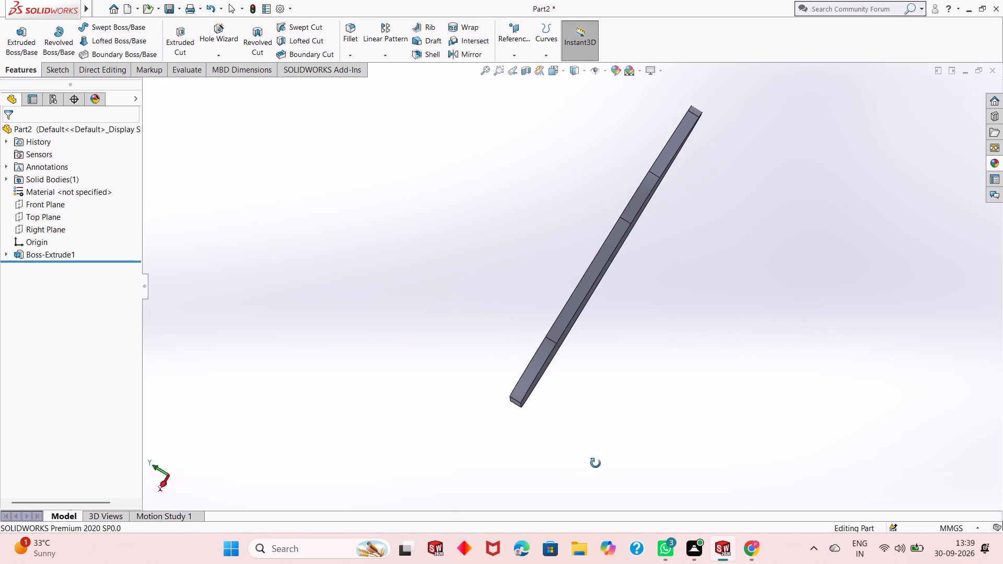
{"action": "middle_click_drag", "start_coordinate": [596, 463], "coordinate": [692, 439]}
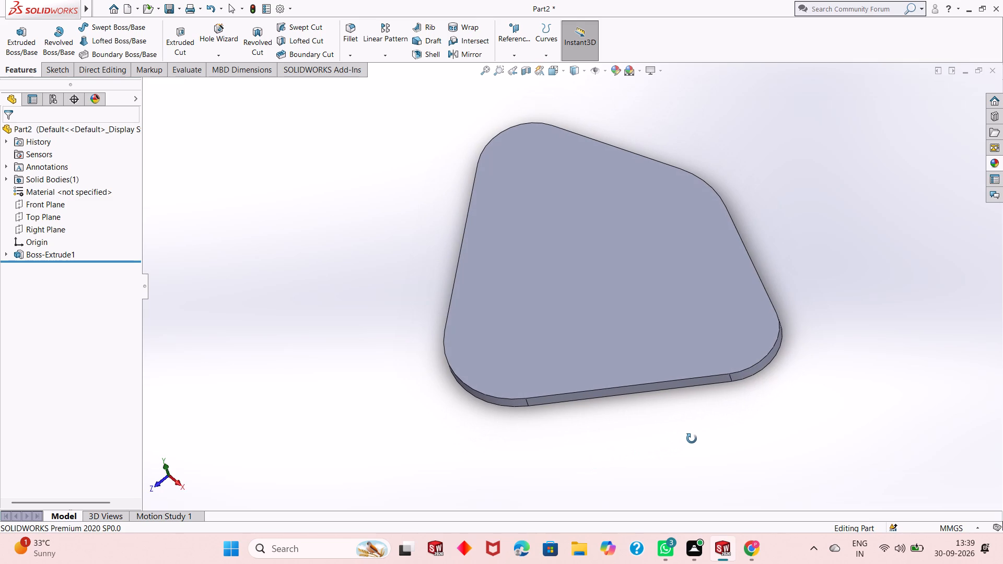
{"action": "middle_click_drag", "start_coordinate": [692, 439], "coordinate": [692, 410]}
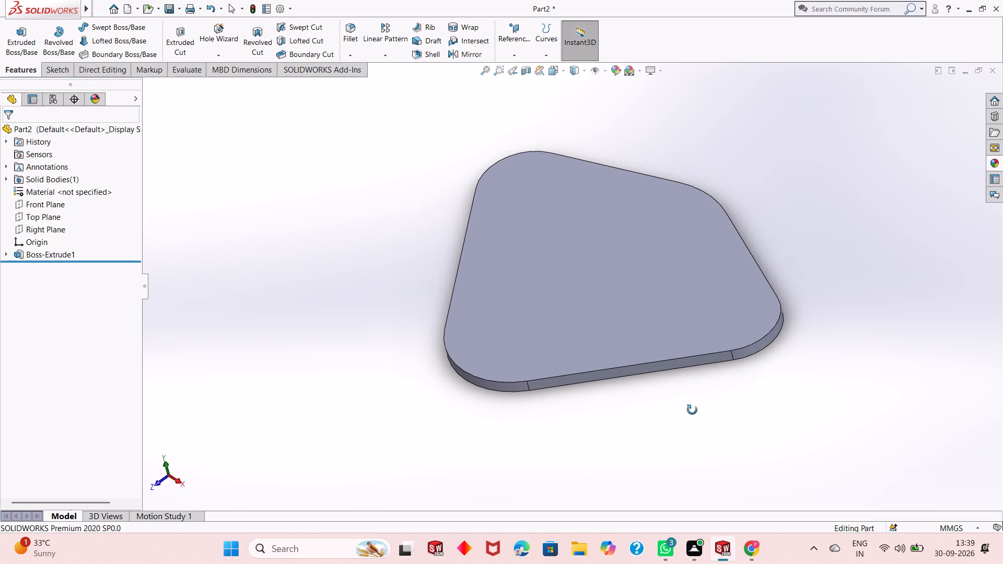
{"action": "middle_click_drag", "start_coordinate": [692, 410], "coordinate": [685, 367]}
{"action": "scroll", "coordinate": [614, 283], "scroll_direction": "down", "scroll_amount": 1}
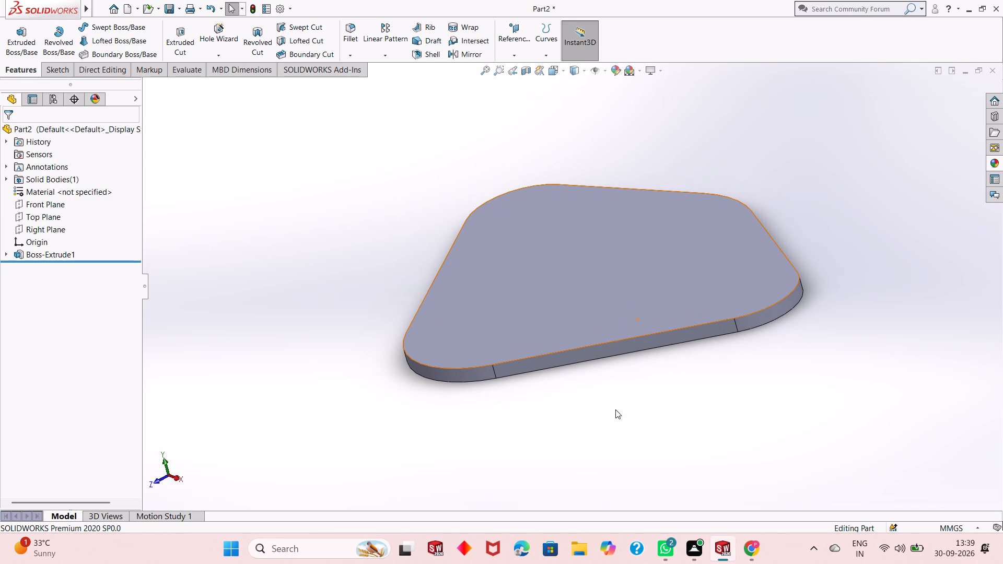
{"action": "middle_click_drag", "start_coordinate": [615, 411], "coordinate": [627, 434]}
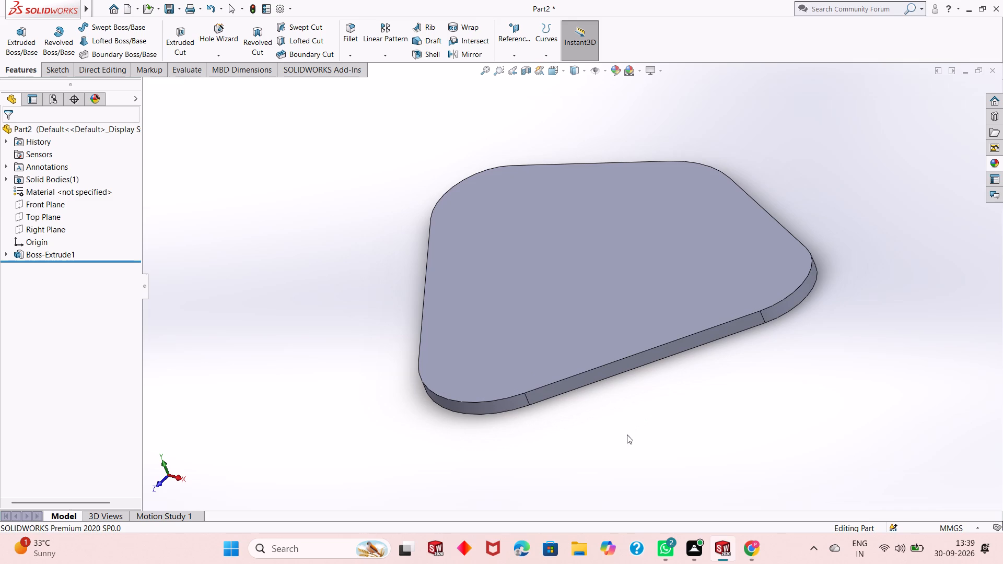
{"action": "scroll", "coordinate": [594, 290], "scroll_direction": "down", "scroll_amount": 1}
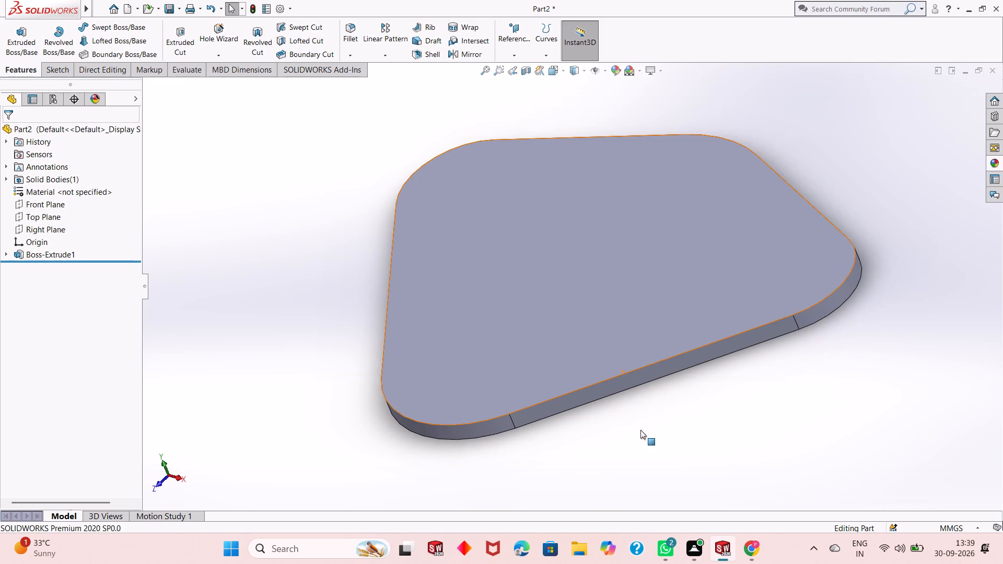
{"action": "scroll", "coordinate": [640, 430], "scroll_direction": "up", "scroll_amount": 1}
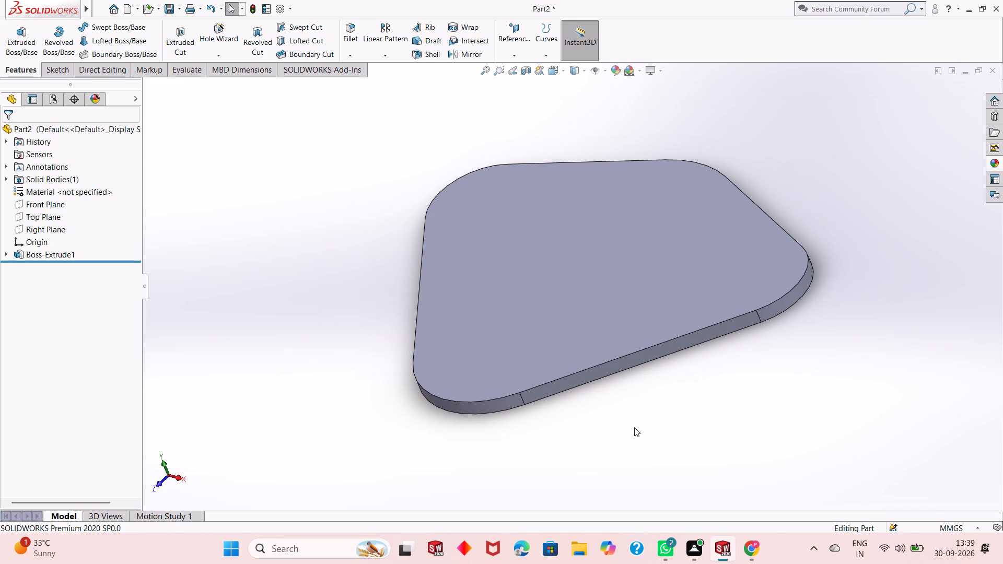
Inspect the extruded plate's top face, side faces and tangent corner edges, both close up and from shallow and steep angles.
{"action": "middle_click_drag", "start_coordinate": [630, 405], "coordinate": [627, 399]}
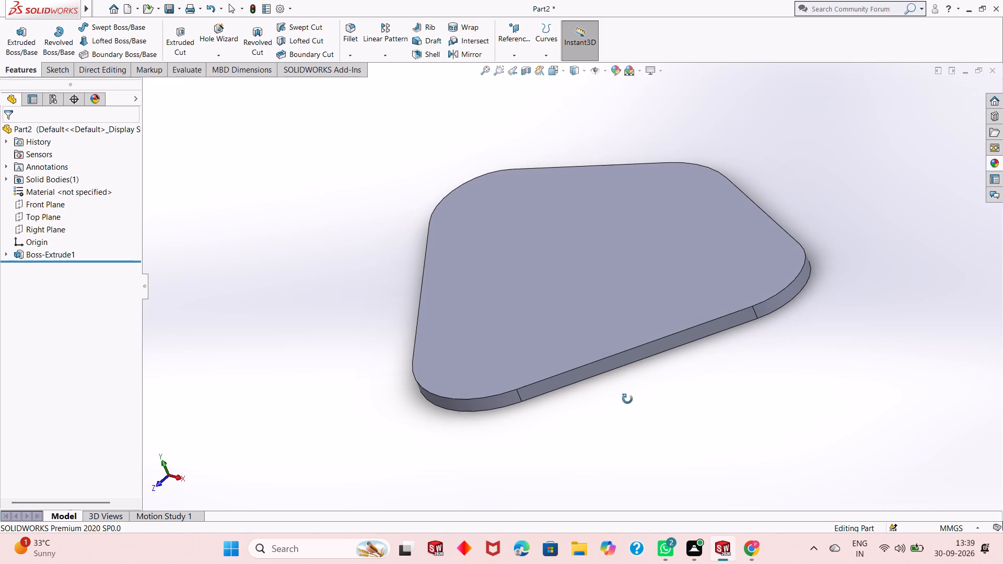
{"action": "middle_click_drag", "start_coordinate": [627, 399], "coordinate": [623, 373]}
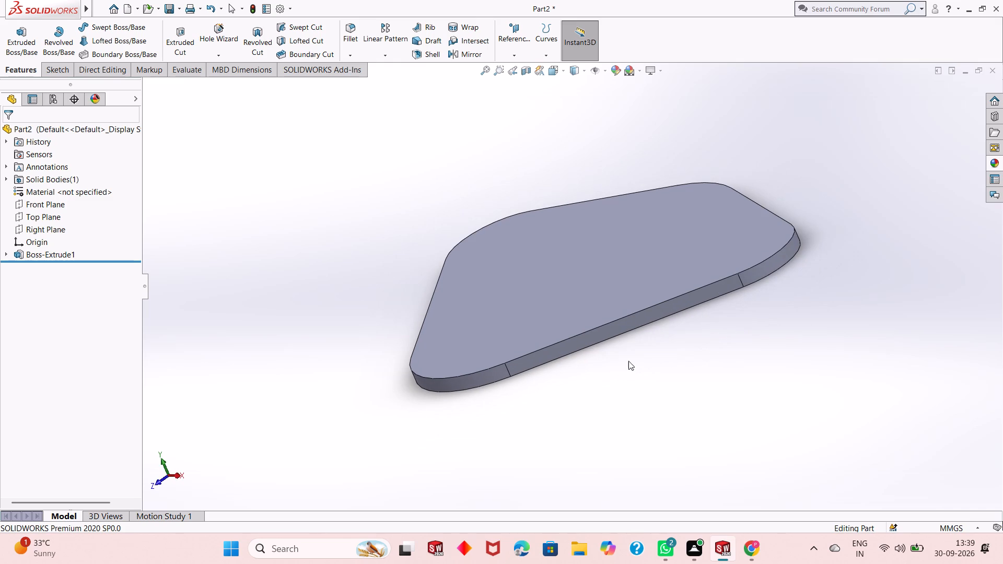
{"action": "scroll", "coordinate": [646, 294], "scroll_direction": "down", "scroll_amount": 1}
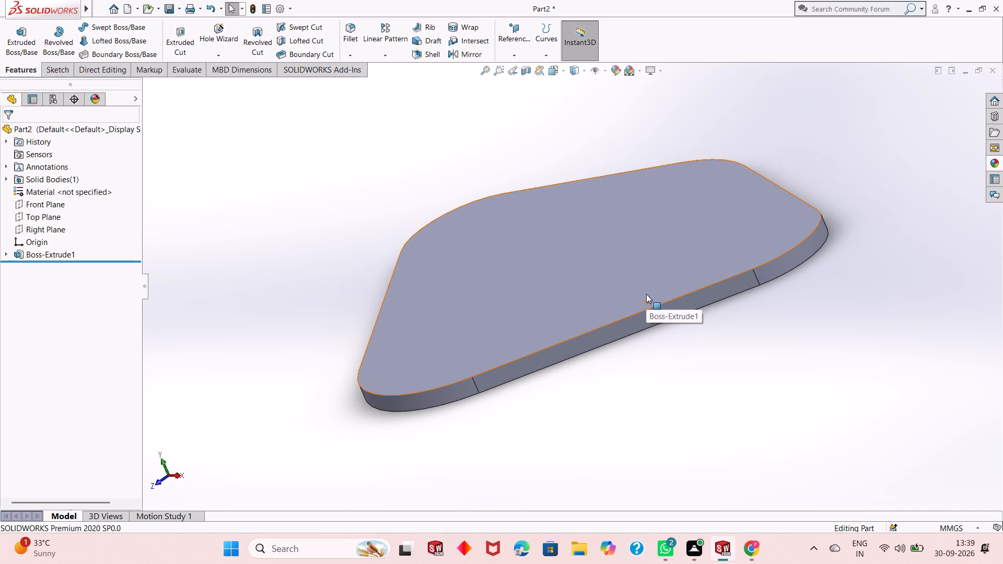
{"action": "scroll", "coordinate": [646, 294], "scroll_direction": "down", "scroll_amount": 3}
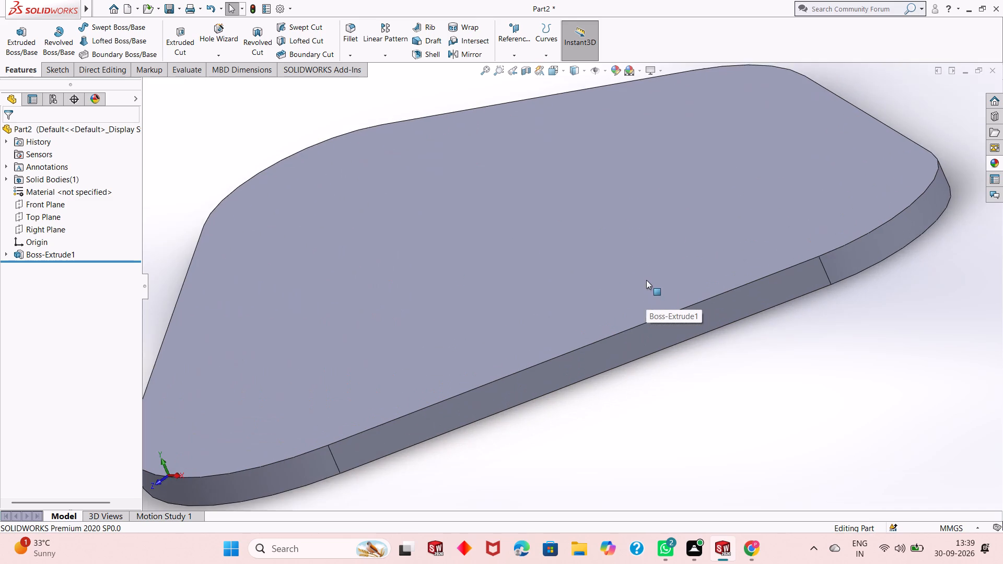
{"action": "scroll", "coordinate": [637, 310], "scroll_direction": "up", "scroll_amount": 4}
{"action": "scroll", "coordinate": [500, 222], "scroll_direction": "down", "scroll_amount": 1}
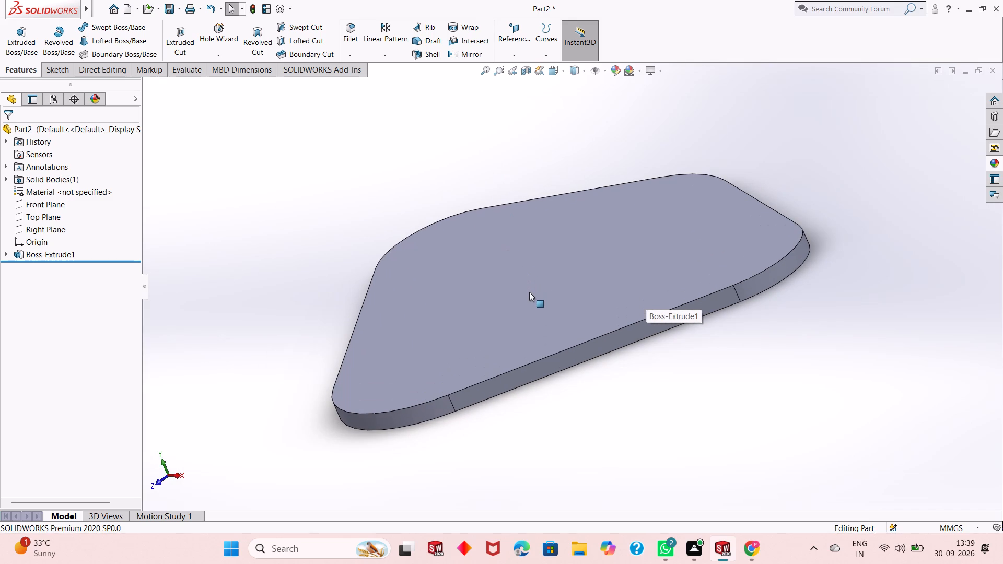
{"action": "scroll", "coordinate": [529, 292], "scroll_direction": "down", "scroll_amount": 2}
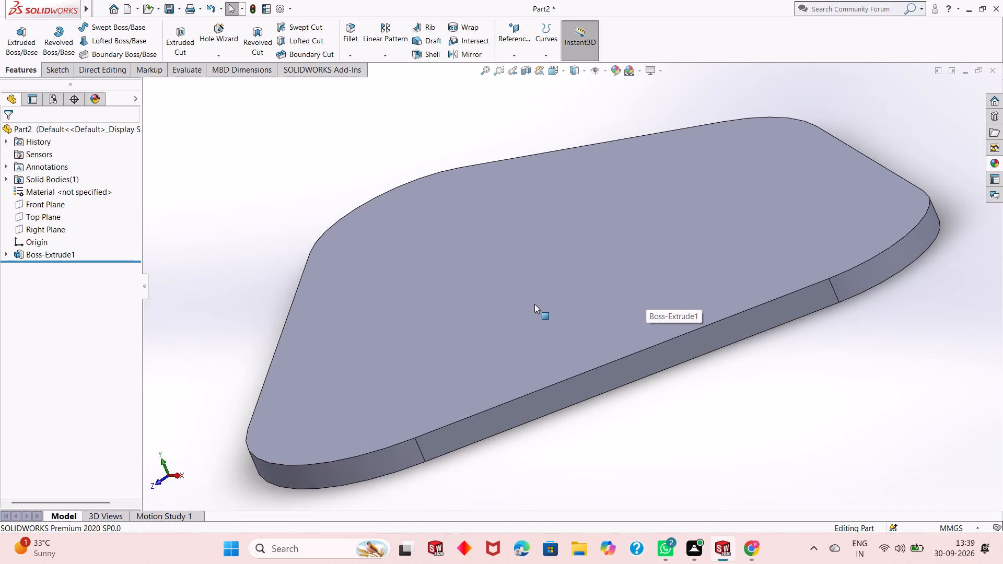
{"action": "scroll", "coordinate": [534, 304], "scroll_direction": "up", "scroll_amount": 1}
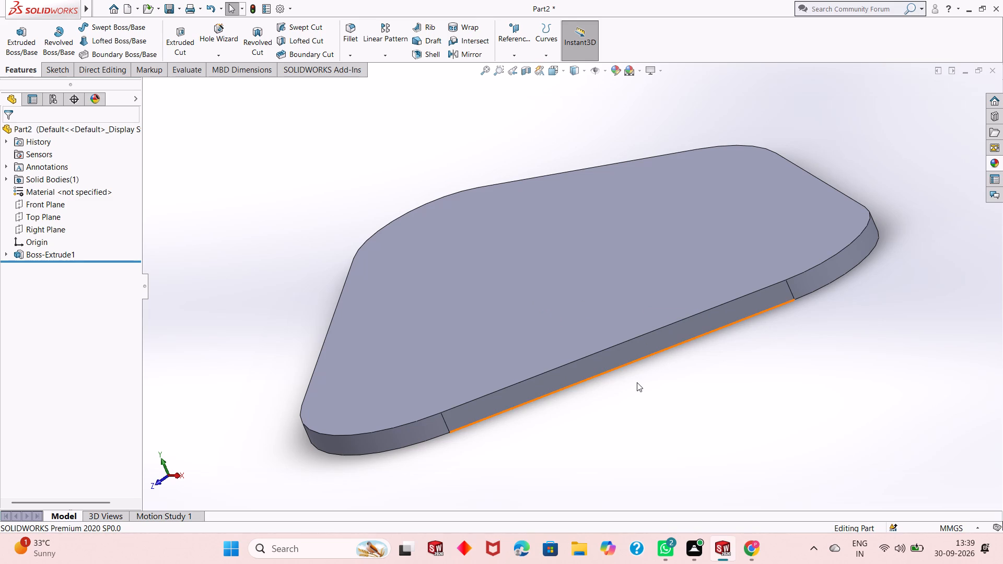
{"action": "middle_click_drag", "start_coordinate": [633, 404], "coordinate": [633, 401]}
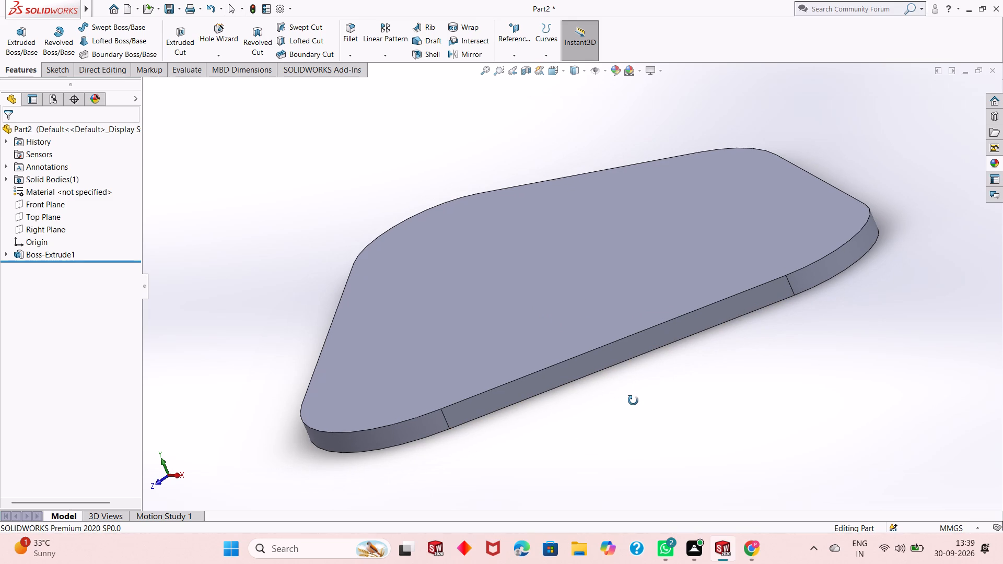
{"action": "middle_click_drag", "start_coordinate": [633, 401], "coordinate": [634, 399]}
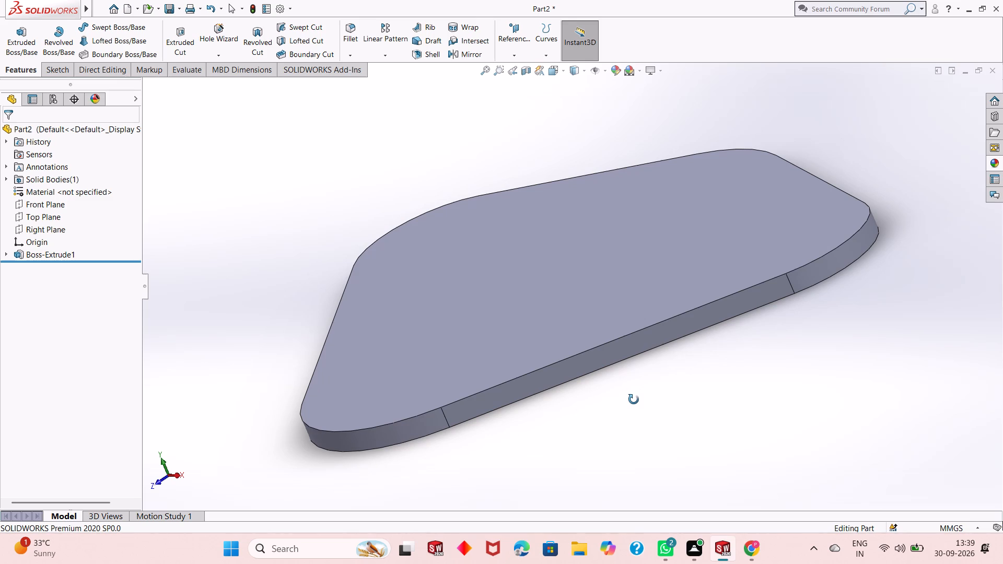
{"action": "middle_click_drag", "start_coordinate": [634, 399], "coordinate": [633, 397]}
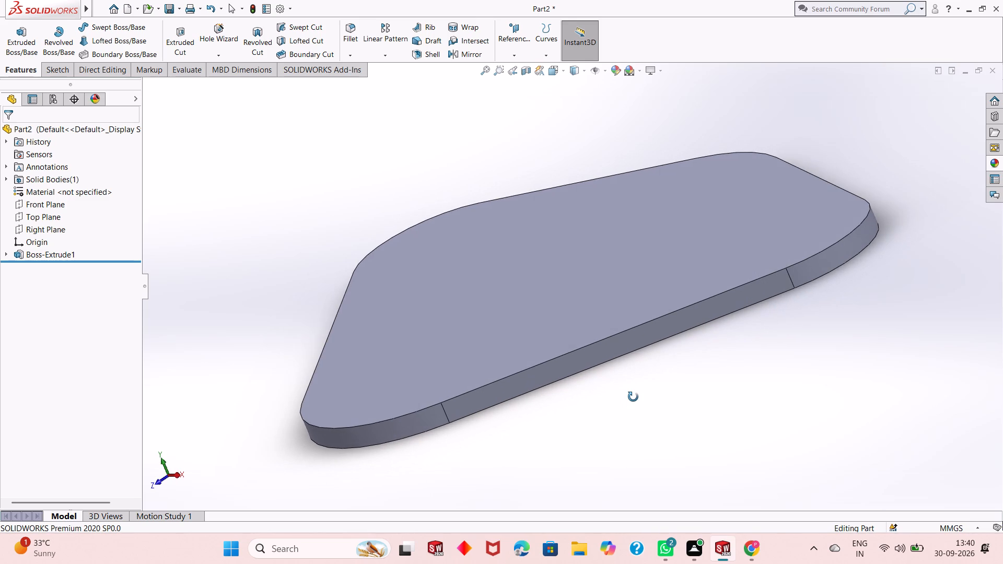
{"action": "middle_click_drag", "start_coordinate": [633, 397], "coordinate": [637, 394]}
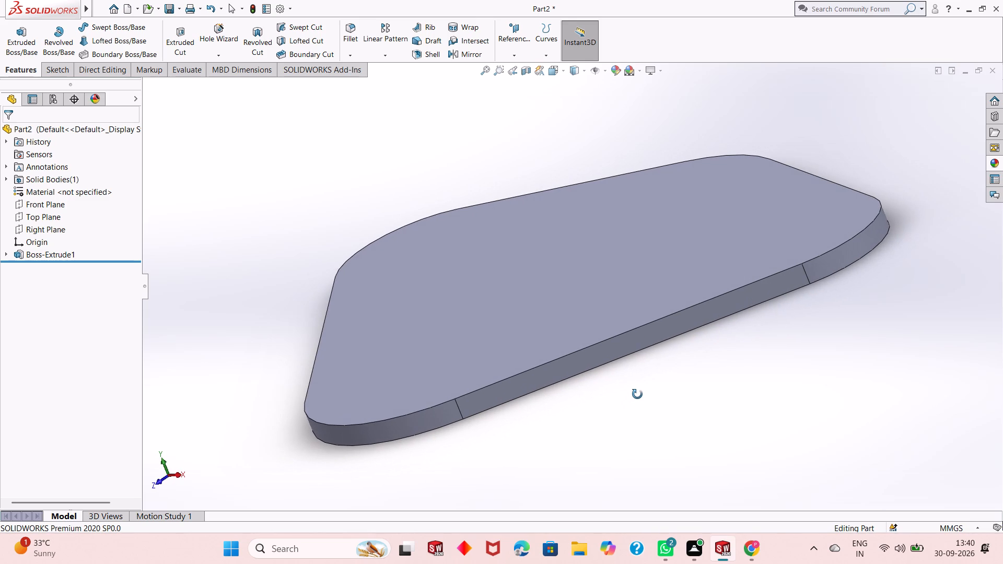
{"action": "middle_click_drag", "start_coordinate": [637, 394], "coordinate": [641, 392]}
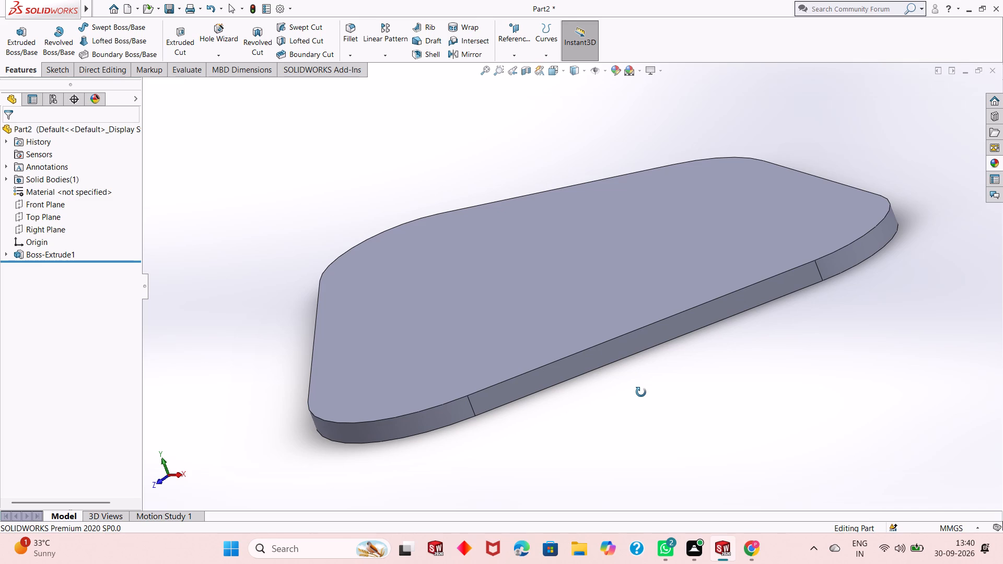
{"action": "middle_click_drag", "start_coordinate": [641, 392], "coordinate": [632, 393]}
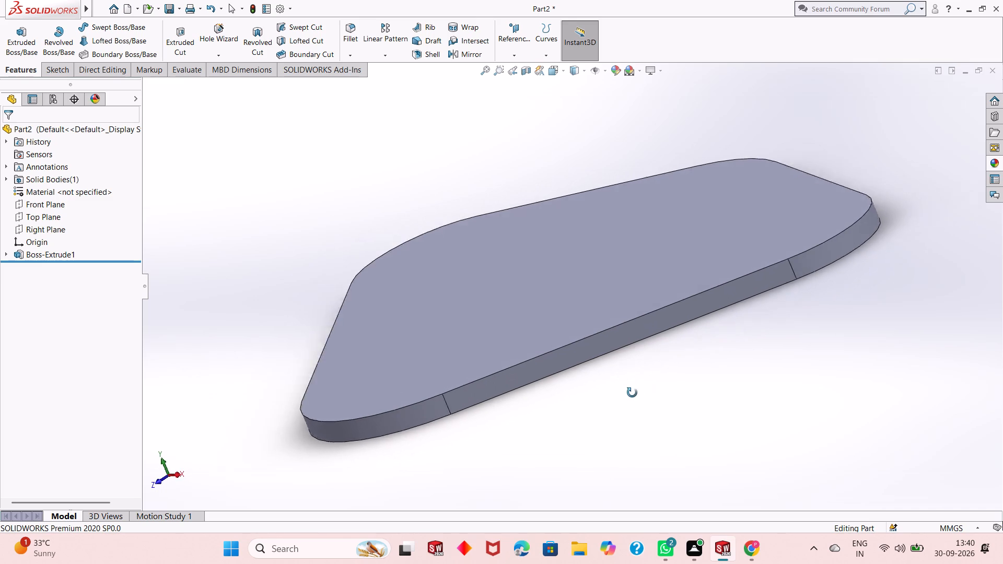
{"action": "middle_click_drag", "start_coordinate": [632, 393], "coordinate": [617, 401]}
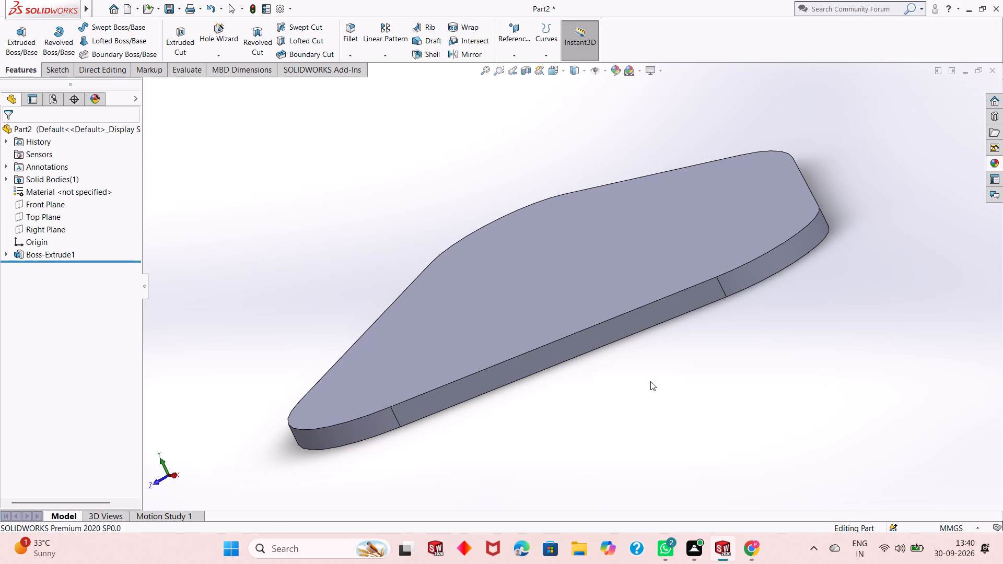
{"action": "middle_click_drag", "start_coordinate": [650, 381], "coordinate": [664, 381]}
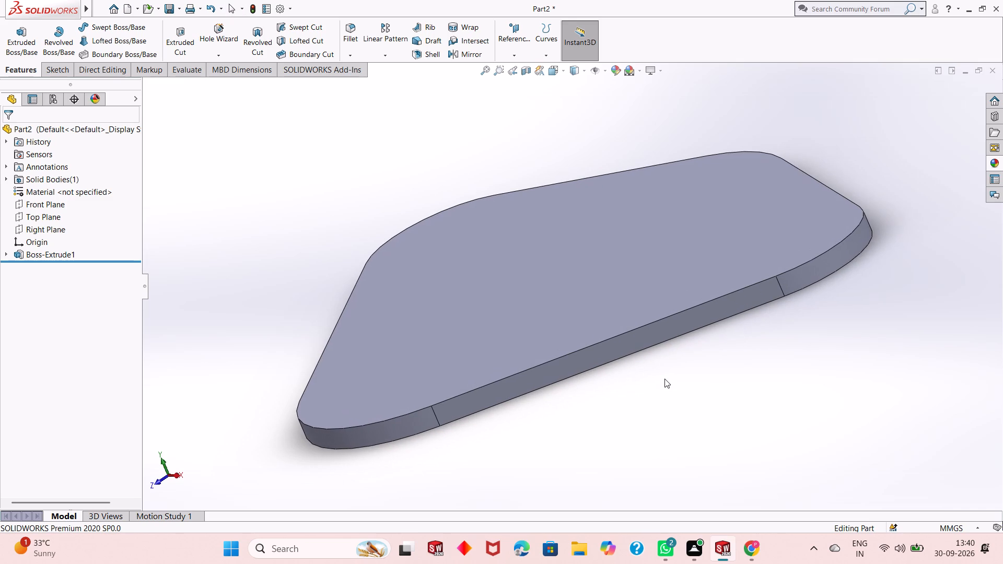
{"action": "middle_click_drag", "start_coordinate": [662, 384], "coordinate": [666, 389]}
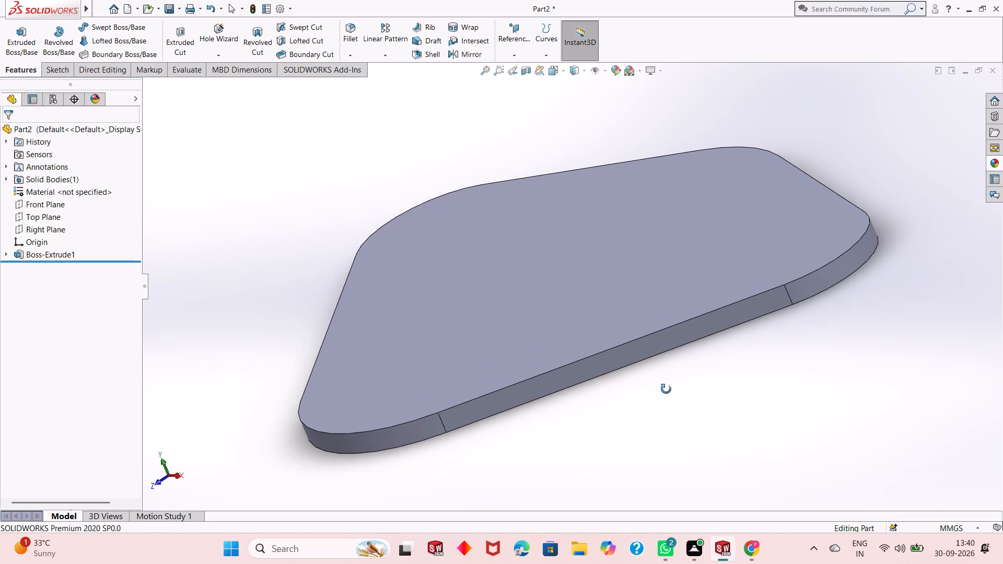
{"action": "middle_click_drag", "start_coordinate": [666, 389], "coordinate": [673, 380]}
{"action": "middle_click_drag", "start_coordinate": [637, 412], "coordinate": [636, 392]}
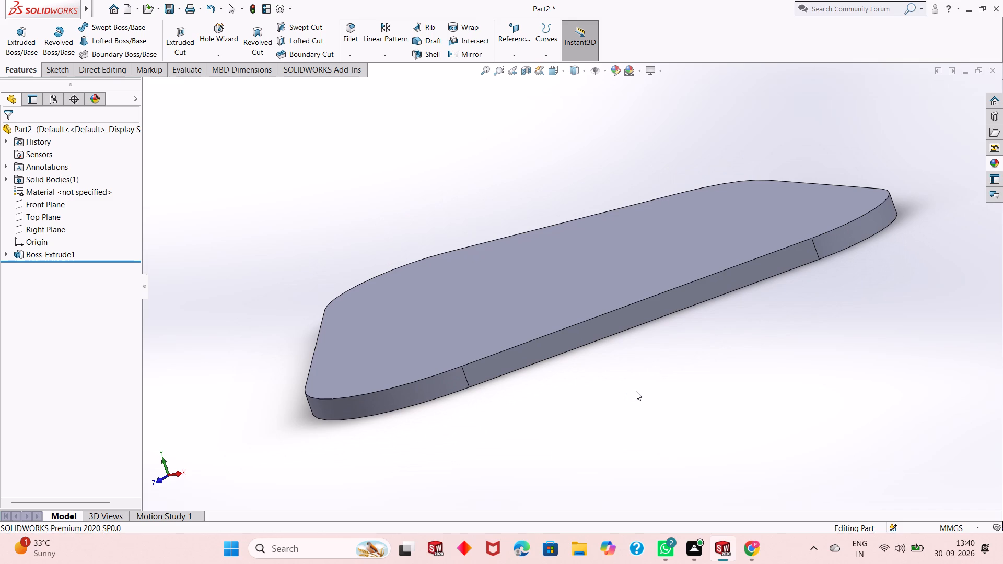
{"action": "middle_click_drag", "start_coordinate": [624, 376], "coordinate": [640, 398]}
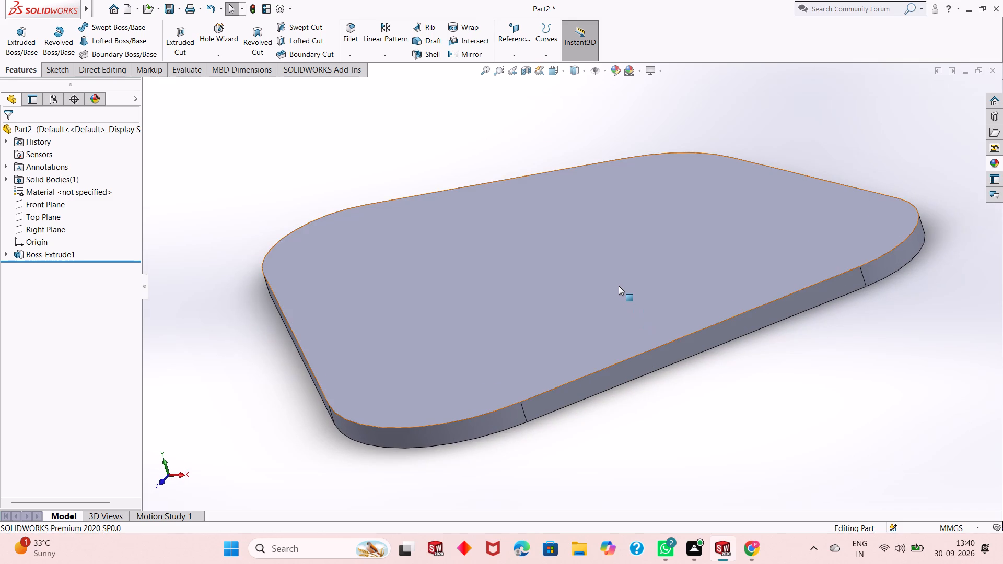
{"action": "scroll", "coordinate": [619, 286], "scroll_direction": "down", "scroll_amount": 1}
{"action": "scroll", "coordinate": [619, 286], "scroll_direction": "up", "scroll_amount": 2}
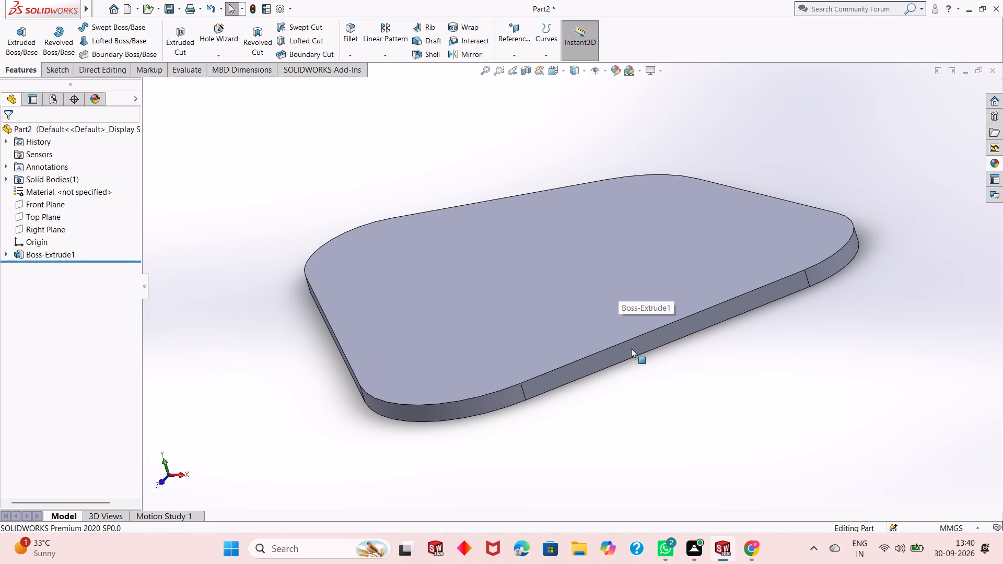
{"action": "middle_click_drag", "start_coordinate": [678, 392], "coordinate": [673, 405]}
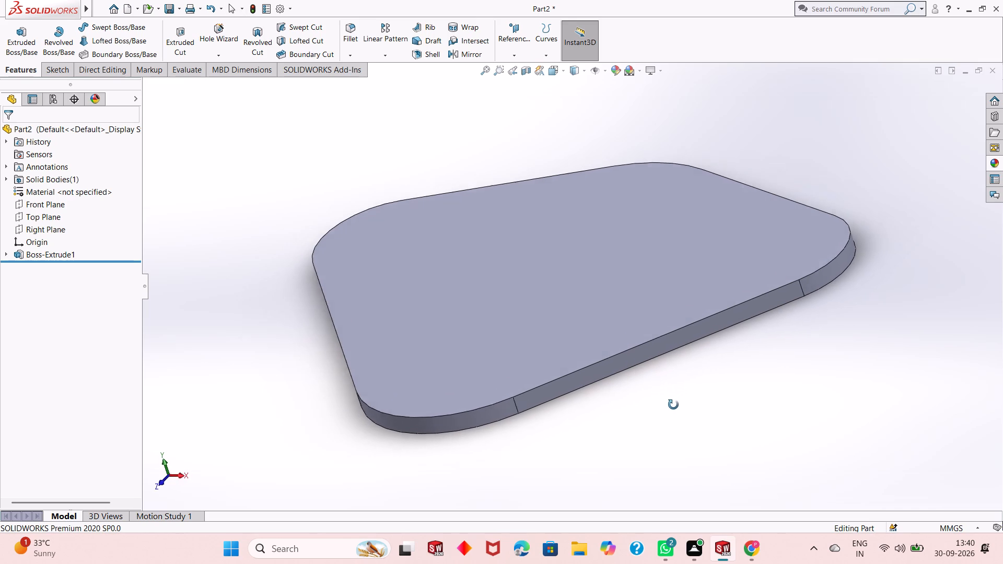
{"action": "middle_click_drag", "start_coordinate": [673, 405], "coordinate": [672, 413]}
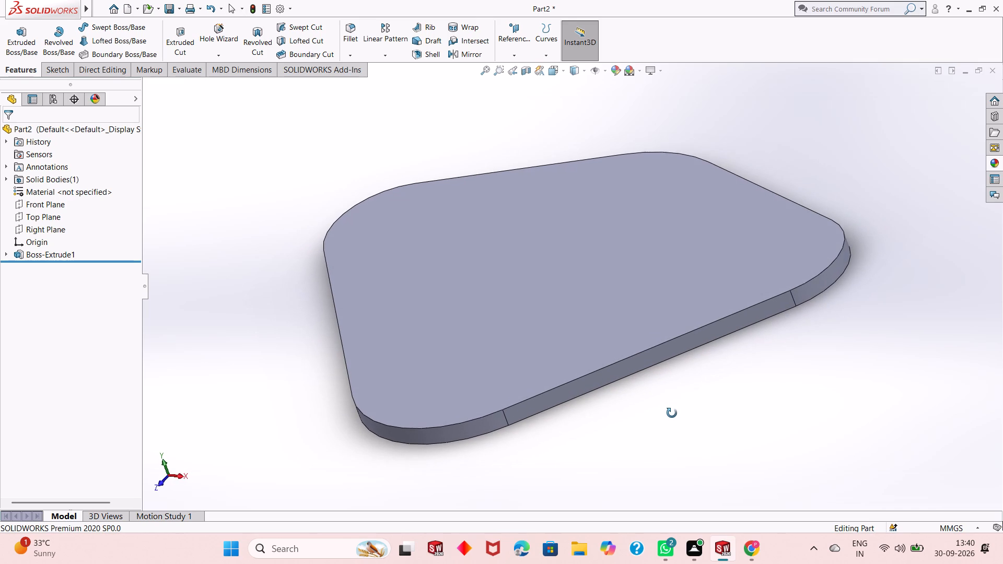
{"action": "middle_click_drag", "start_coordinate": [672, 413], "coordinate": [672, 414]}
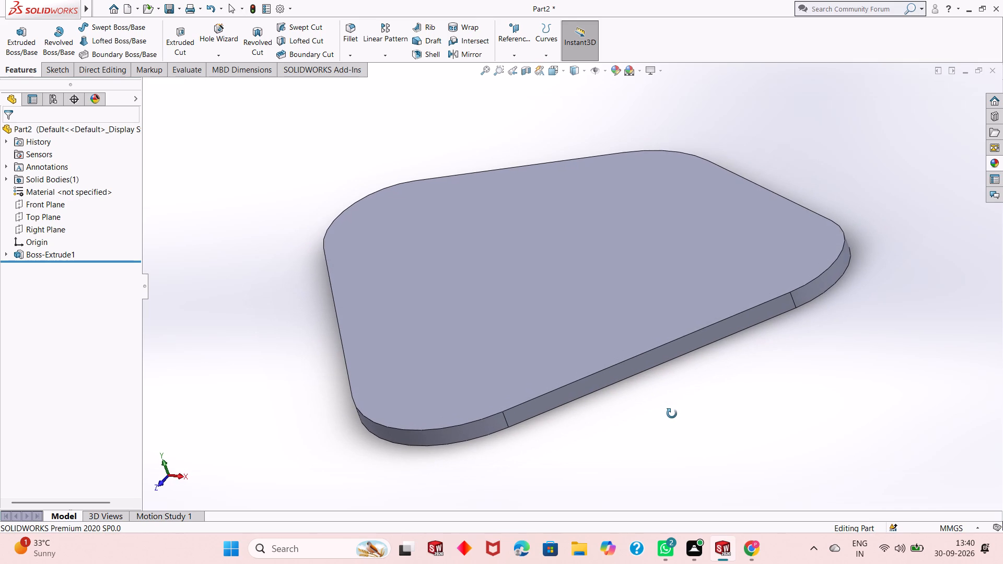
{"action": "middle_click_drag", "start_coordinate": [672, 414], "coordinate": [689, 380]}
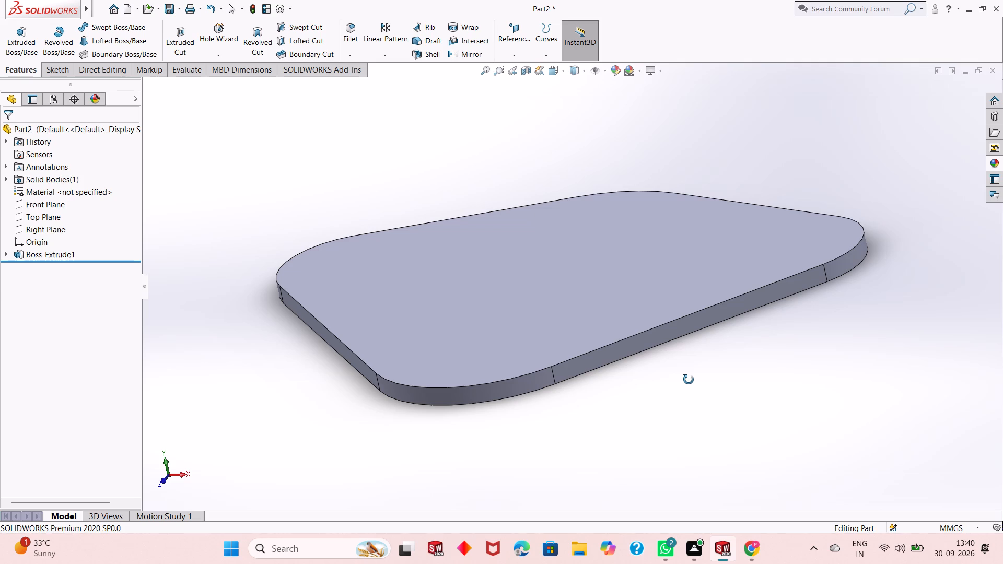
{"action": "middle_click_drag", "start_coordinate": [689, 380], "coordinate": [684, 387]}
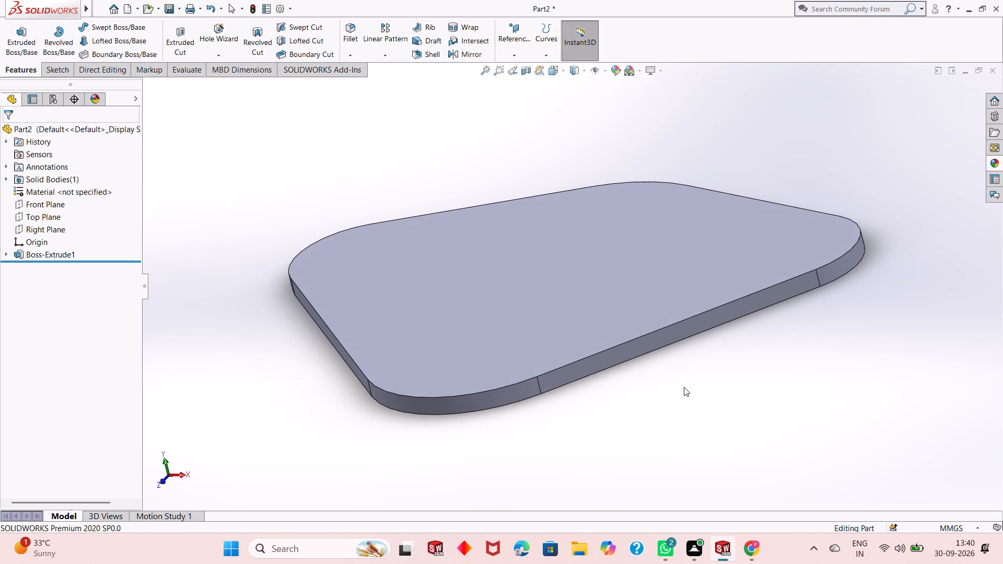
{"action": "middle_click_drag", "start_coordinate": [684, 387], "coordinate": [690, 355]}
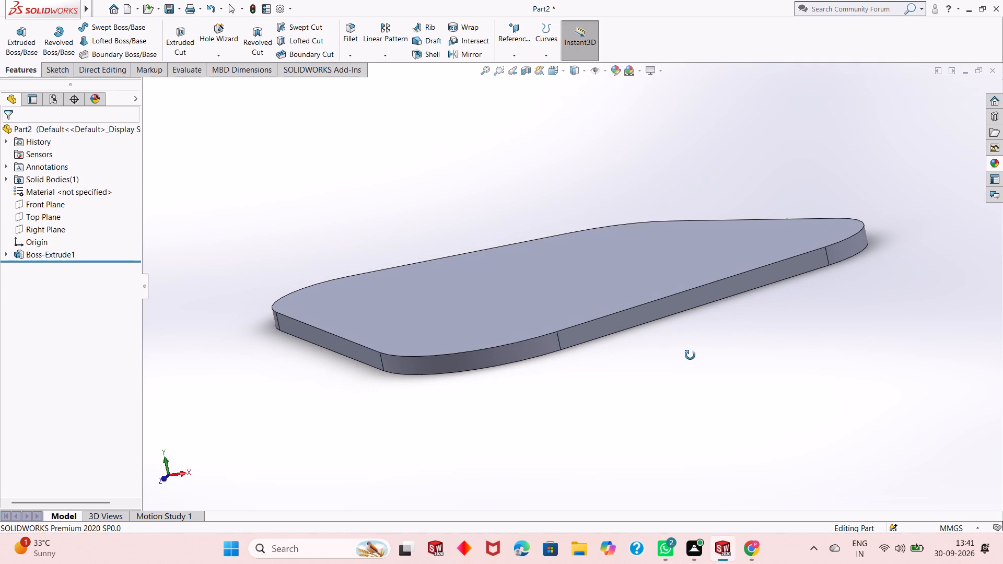
{"action": "middle_click_drag", "start_coordinate": [690, 355], "coordinate": [702, 349]}
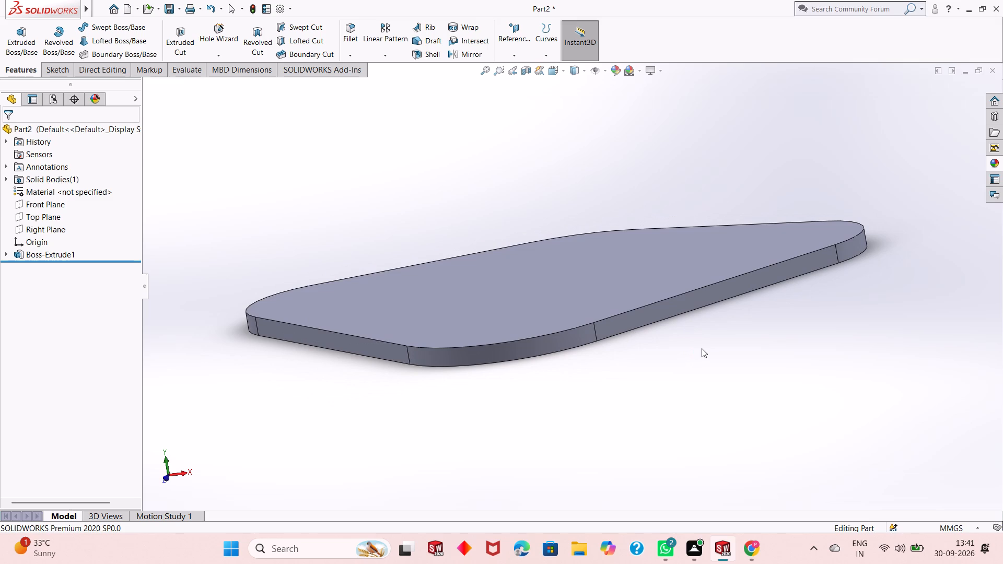
{"action": "scroll", "coordinate": [639, 367], "scroll_direction": "down", "scroll_amount": 2}
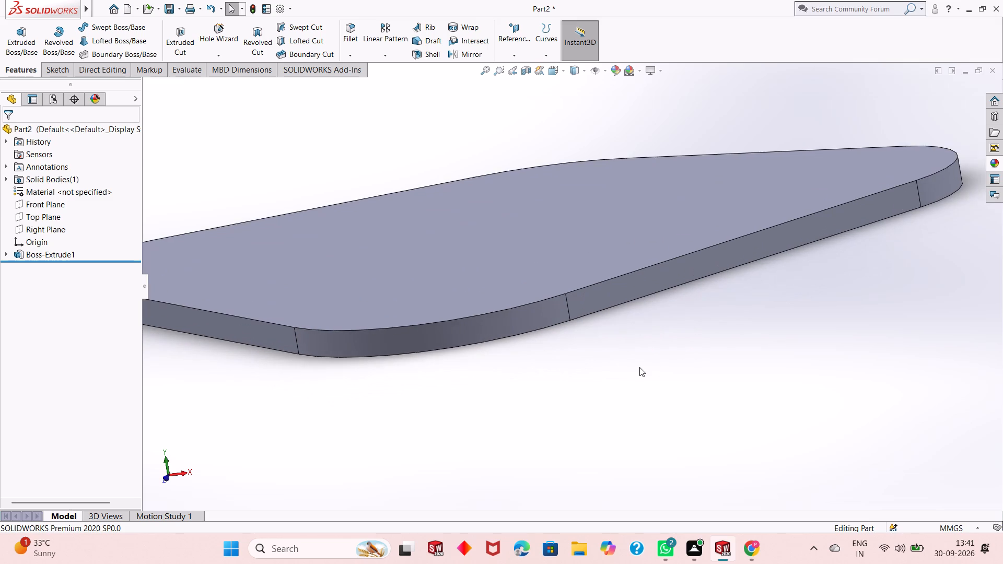
{"action": "scroll", "coordinate": [639, 368], "scroll_direction": "up", "scroll_amount": 2}
Start a new sketch on the plate's top face and orient the view normal to it.
{"action": "middle_click_drag", "start_coordinate": [630, 326], "coordinate": [592, 410]}
{"action": "left_click", "coordinate": [589, 301]}
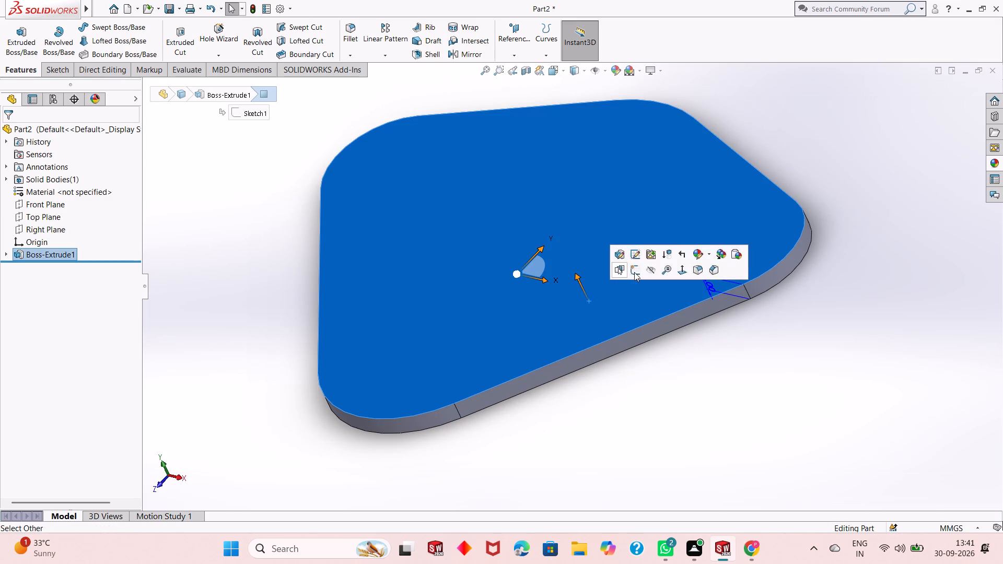
{"action": "left_click", "coordinate": [634, 272]}
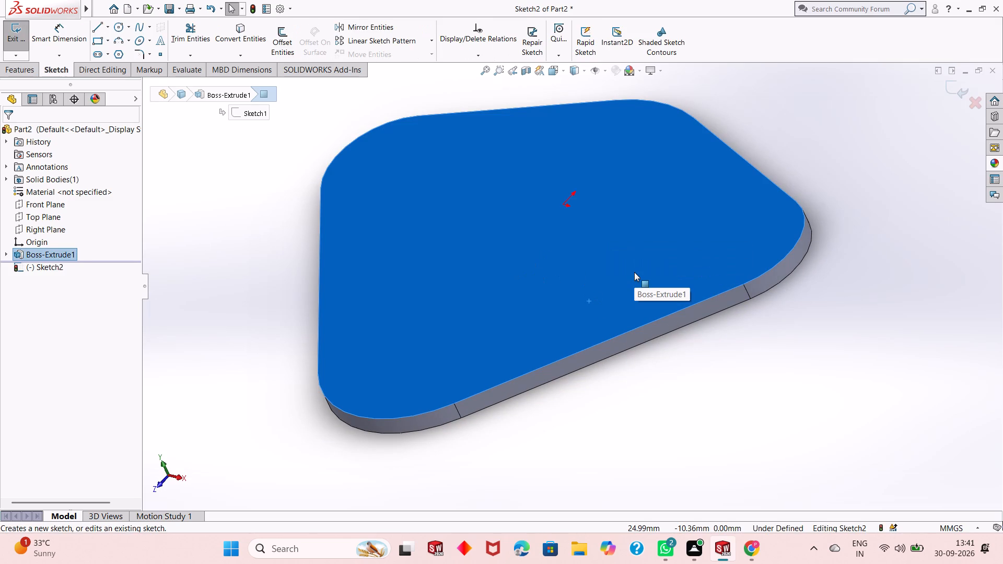
{"action": "key", "text": "ctrl+8"}
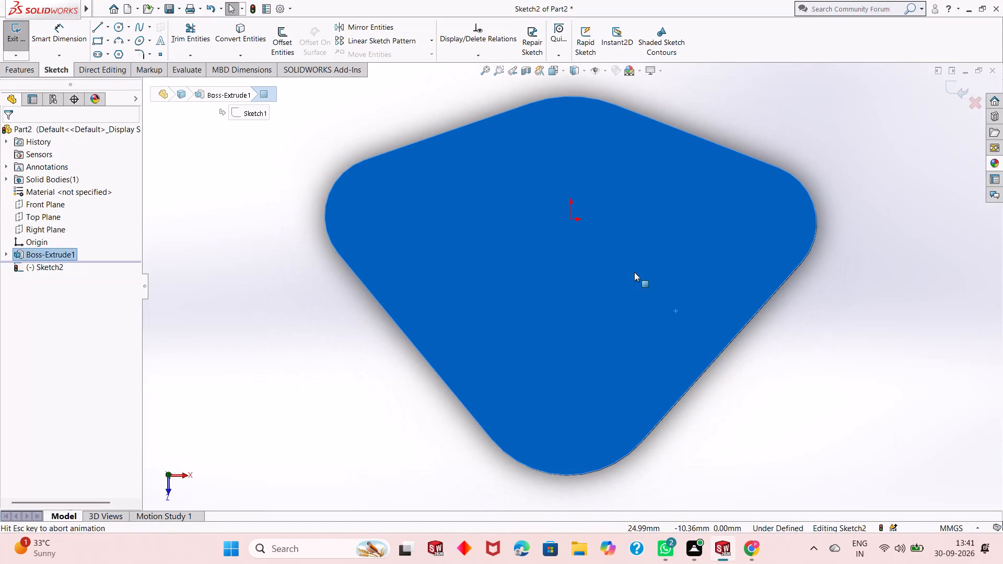
{"action": "middle_click_drag", "start_coordinate": [870, 294], "coordinate": [777, 208]}
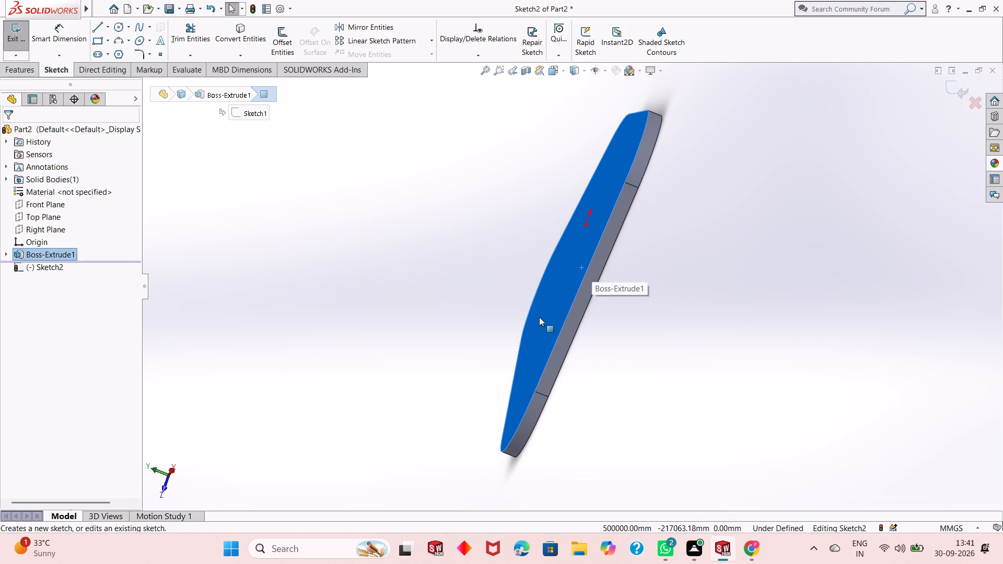
{"action": "middle_click_drag", "start_coordinate": [650, 283], "coordinate": [659, 284]}
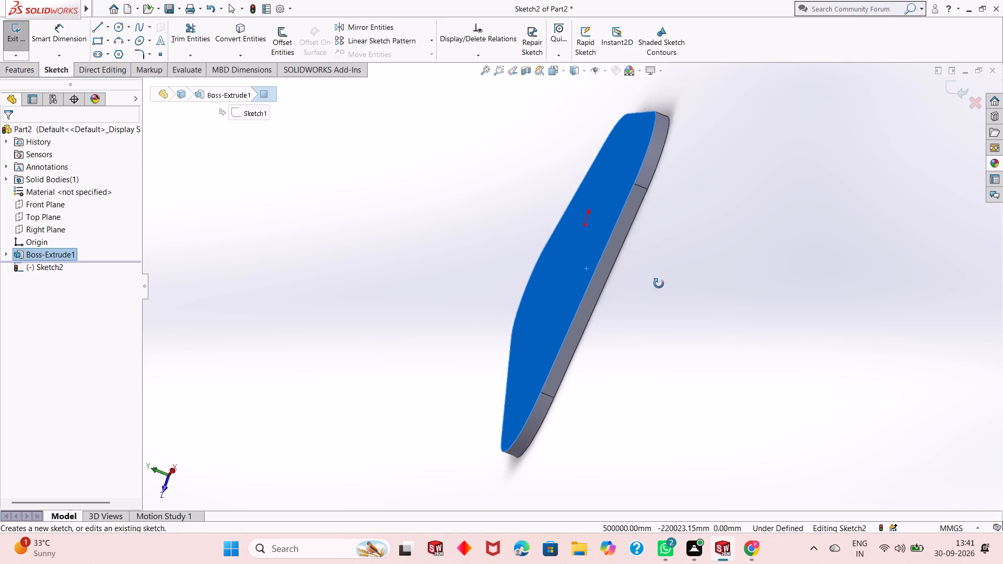
{"action": "middle_click_drag", "start_coordinate": [659, 284], "coordinate": [701, 336]}
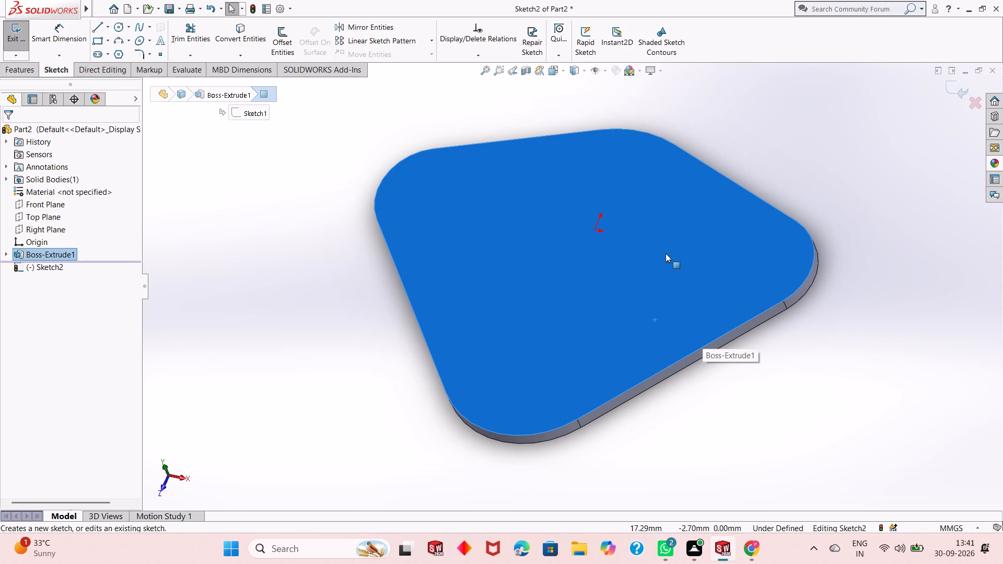
{"action": "key", "text": "ctrl+8"}
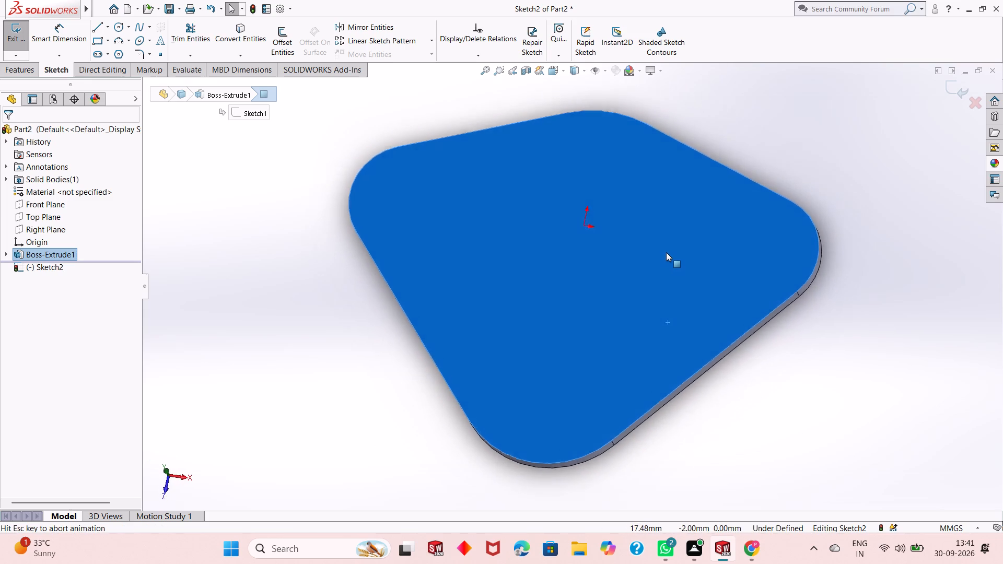
{"action": "key", "text": "Escape"}
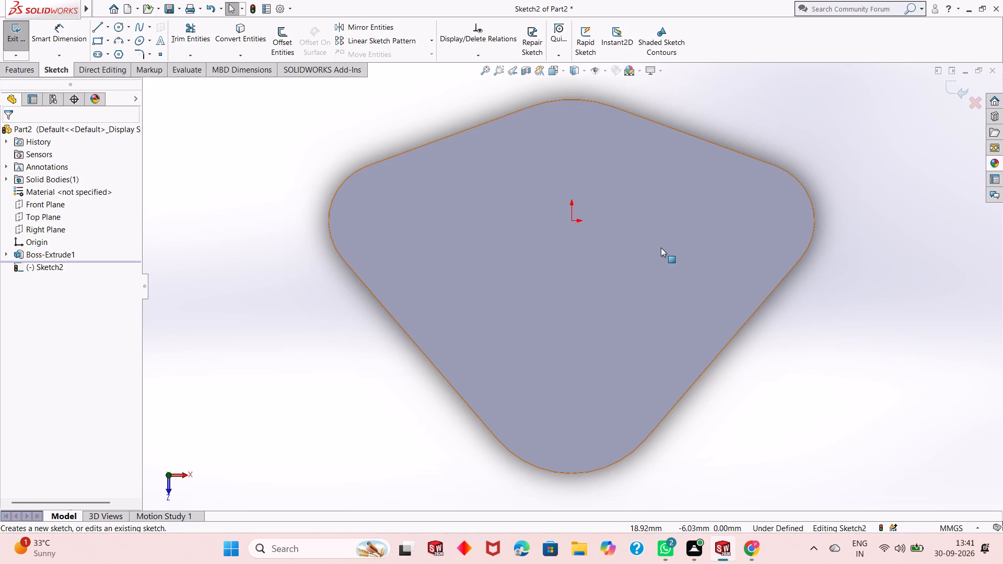
Sketch a circle of about 25 mm radius centred on the origin, reaching the plate's large arc edge.
{"action": "scroll", "coordinate": [598, 305], "scroll_direction": "up", "scroll_amount": 1}
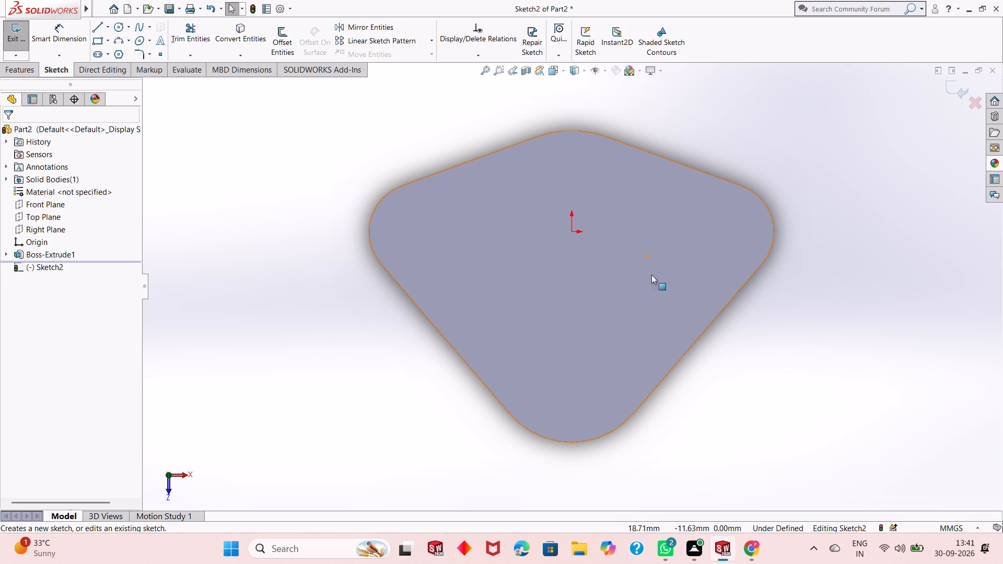
{"action": "scroll", "coordinate": [654, 248], "scroll_direction": "down", "scroll_amount": 2}
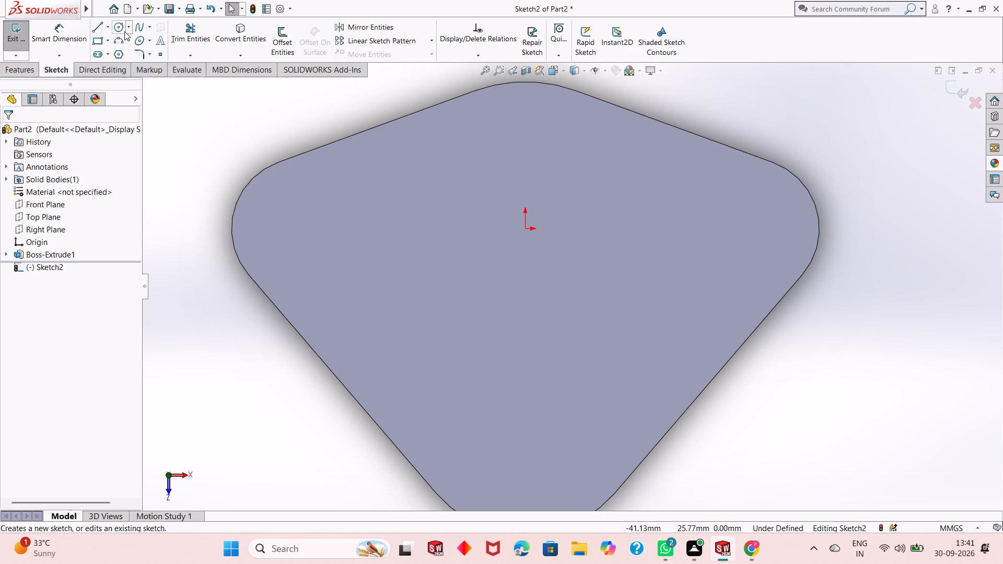
{"action": "left_click", "coordinate": [121, 29]}
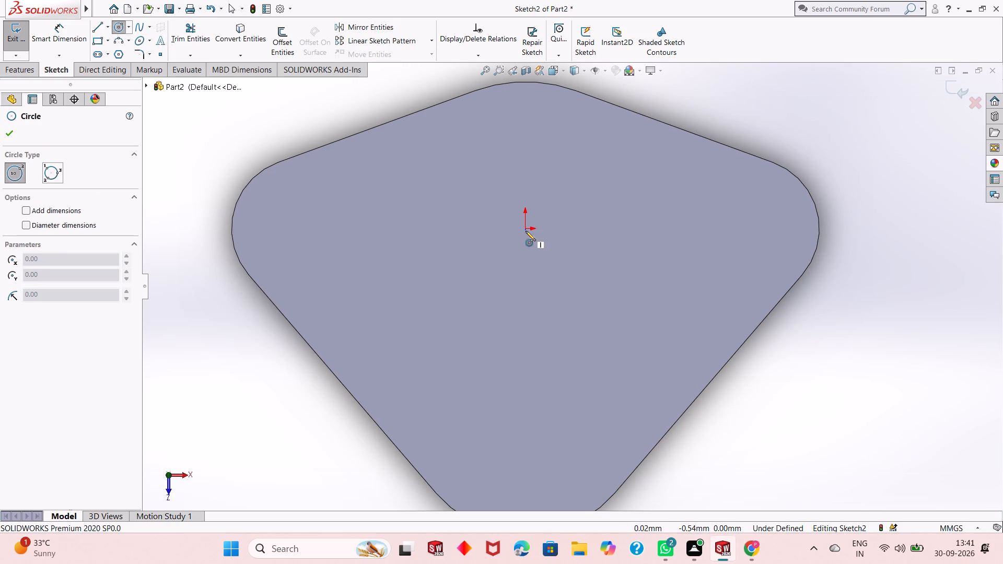
{"action": "left_click", "coordinate": [526, 231]}
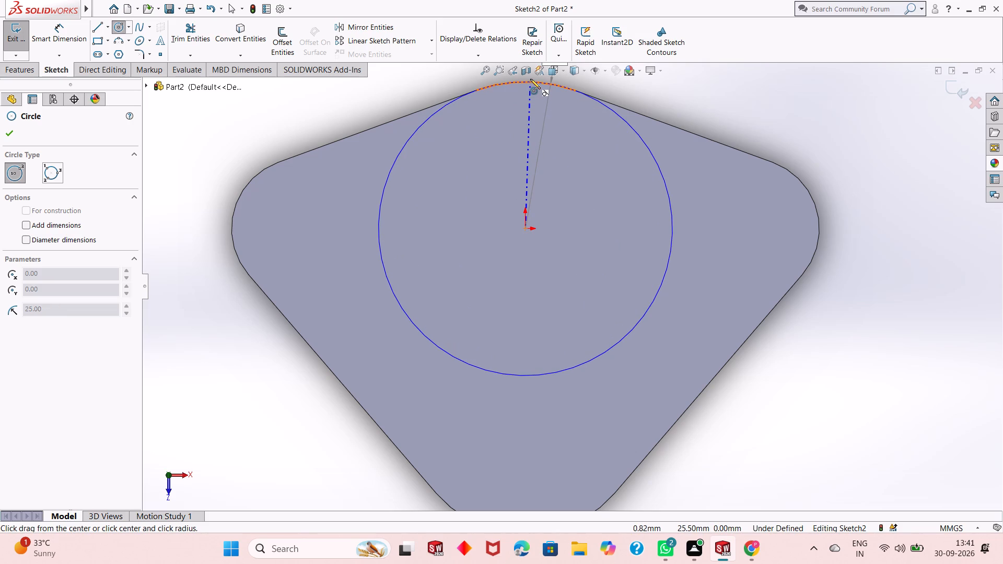
{"action": "left_click", "coordinate": [530, 83]}
{"action": "key", "text": "Escape"}
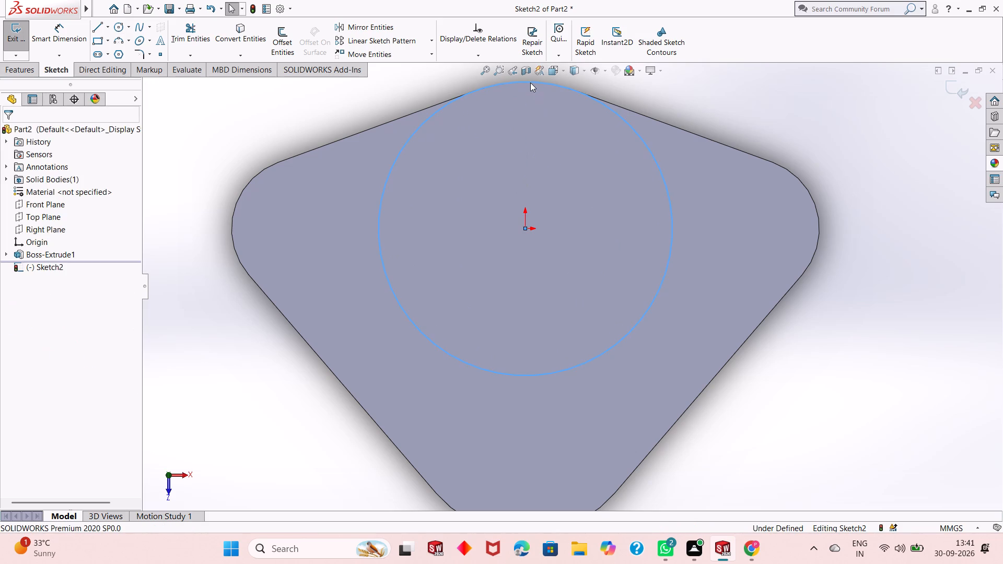
{"action": "key", "text": "Escape"}
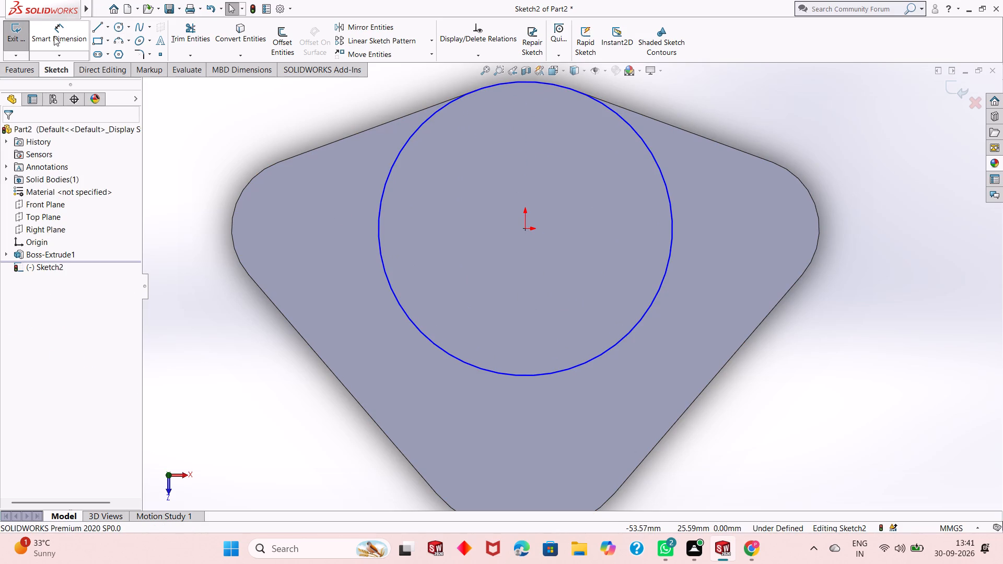
Dimension the central circle's diameter at 50 mm.
{"action": "left_click", "coordinate": [54, 37]}
{"action": "left_click", "coordinate": [435, 344]}
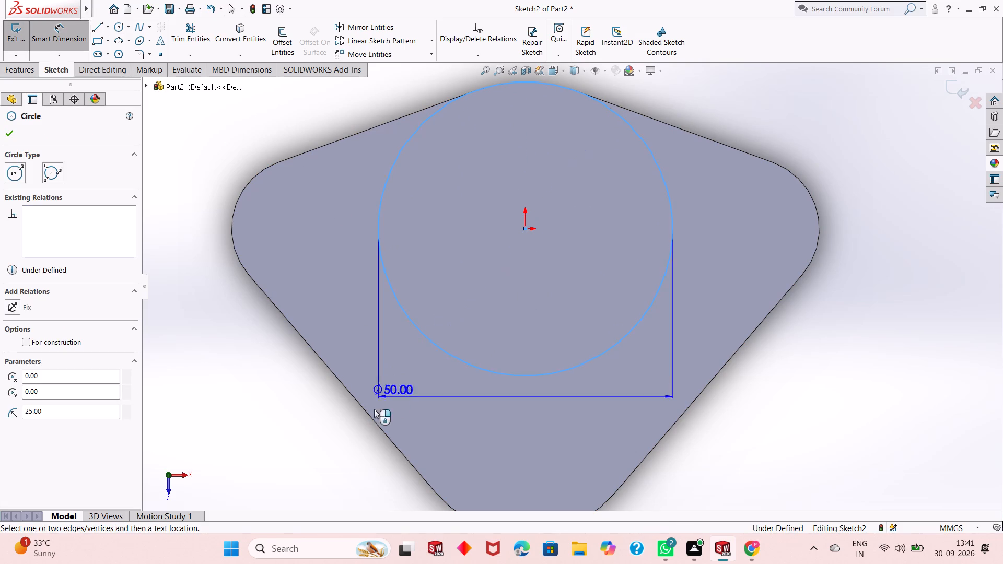
{"action": "left_click", "coordinate": [297, 465]}
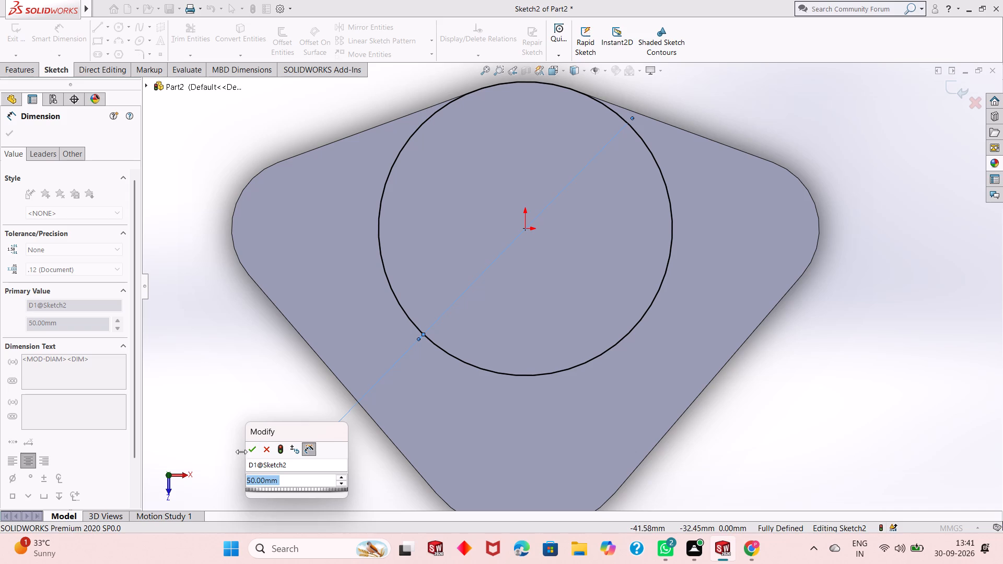
{"action": "left_click", "coordinate": [249, 452]}
{"action": "right_click", "coordinate": [194, 338]}
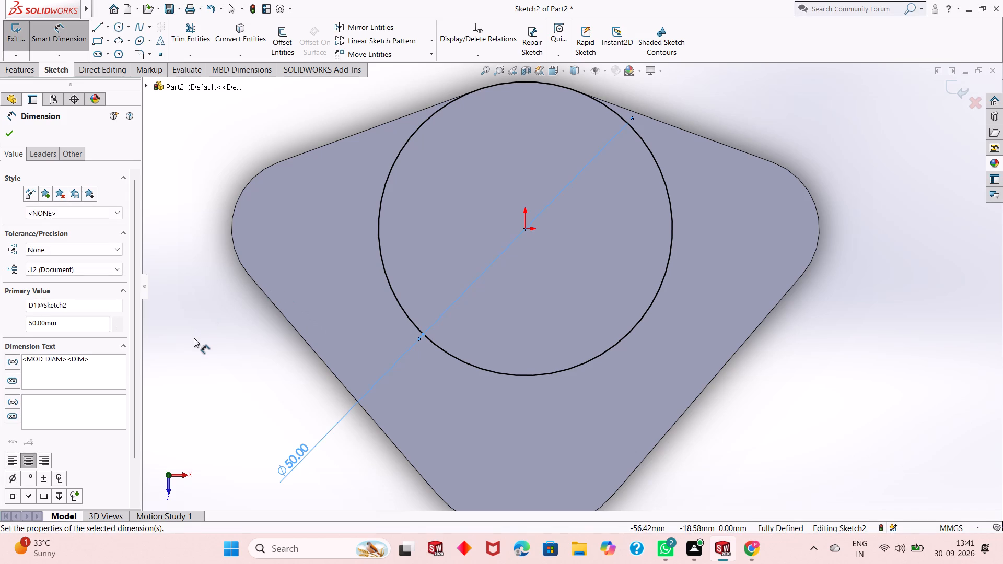
{"action": "left_click", "coordinate": [231, 371]}
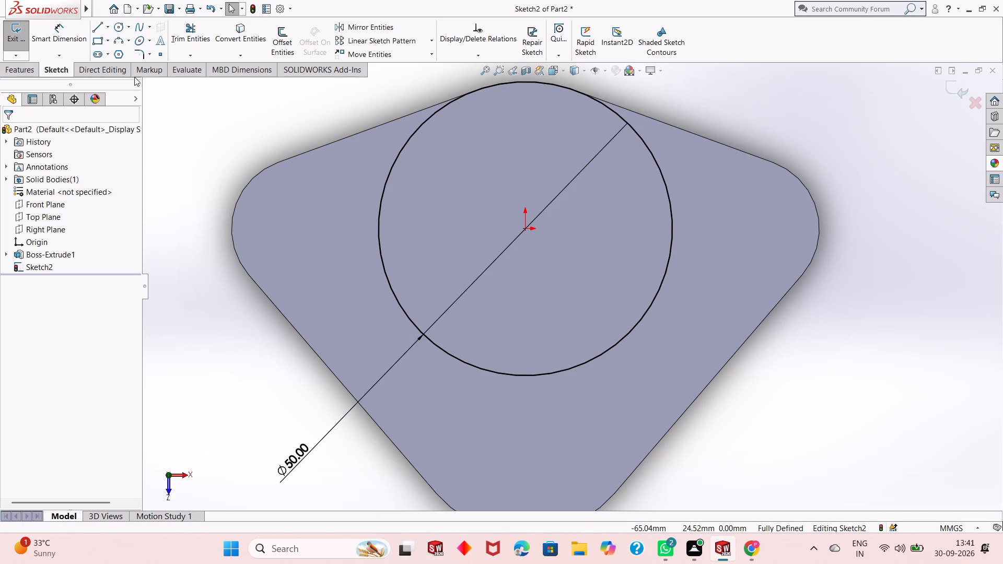
Sketch two circles of about 12 mm radius, concentric with the two small rounded corners on either side and matching their arcs.
{"action": "left_click", "coordinate": [118, 29]}
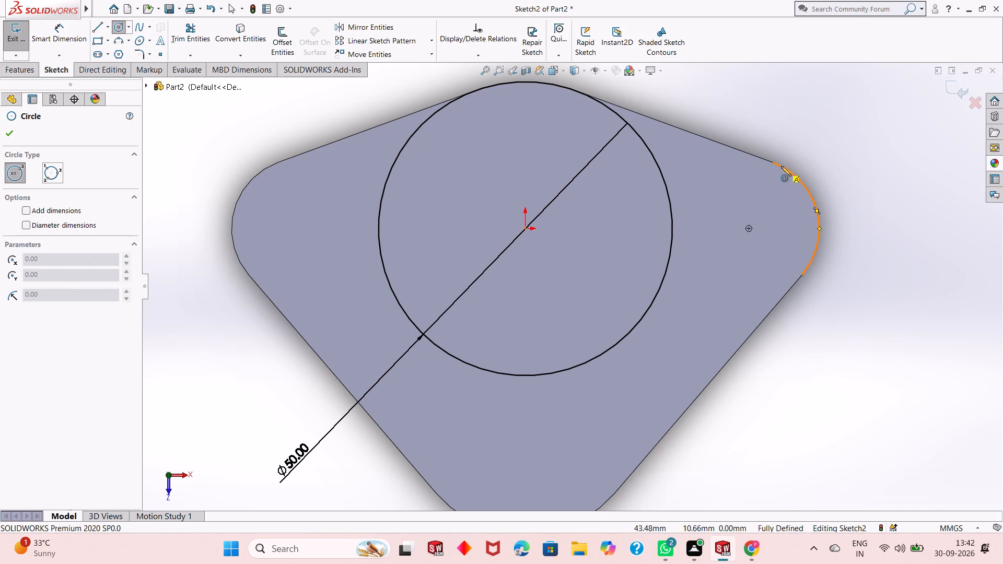
{"action": "left_click", "coordinate": [750, 228]}
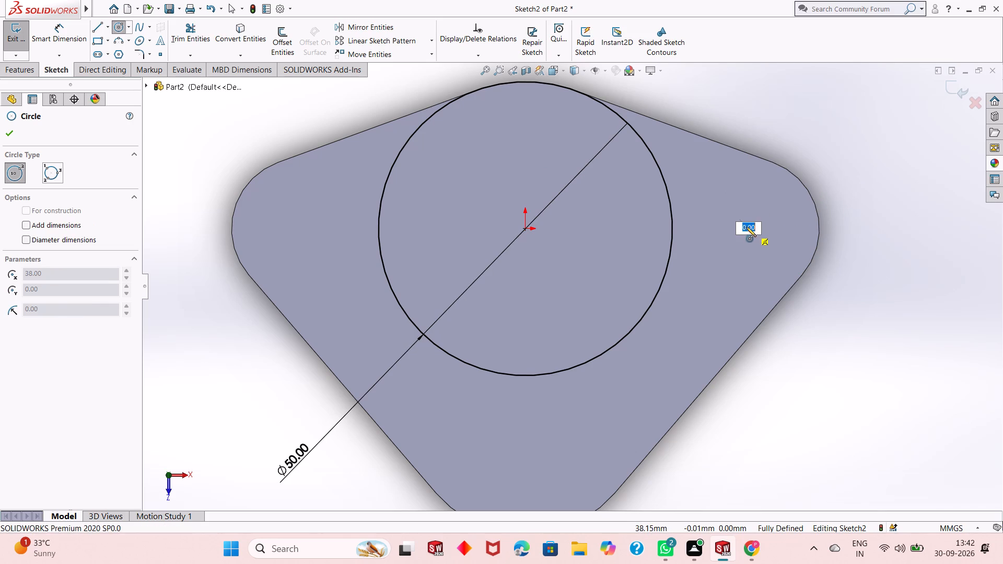
{"action": "left_click", "coordinate": [813, 206]}
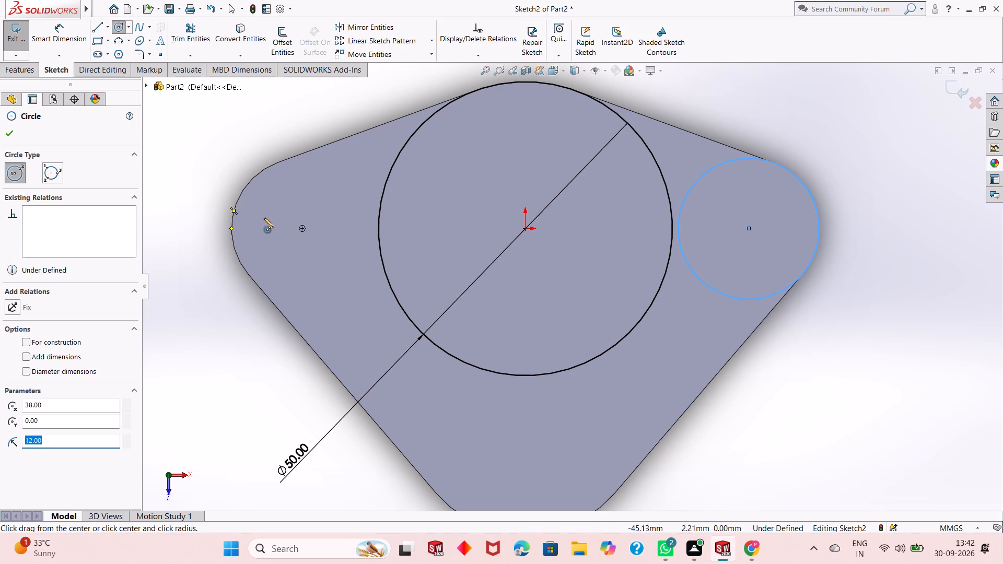
{"action": "left_click", "coordinate": [301, 228]}
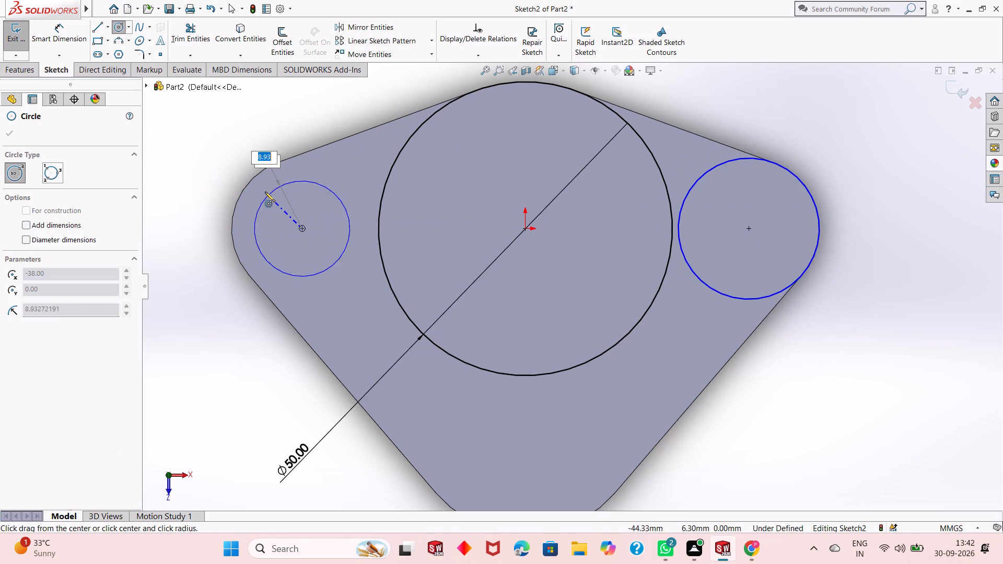
{"action": "left_click", "coordinate": [253, 178]}
{"action": "key", "text": "Escape"}
{"action": "key", "text": "Escape"}
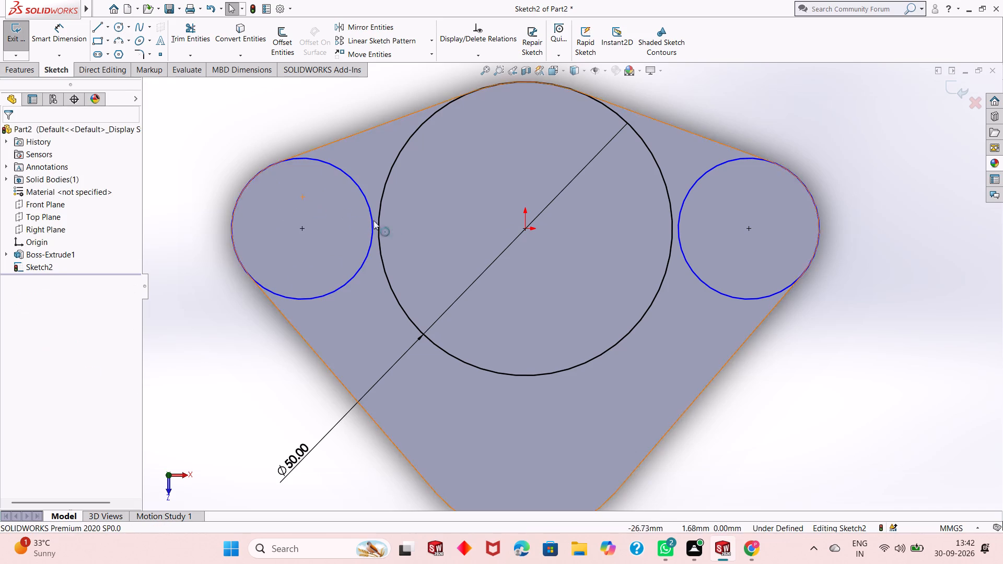
{"action": "key", "text": "Escape"}
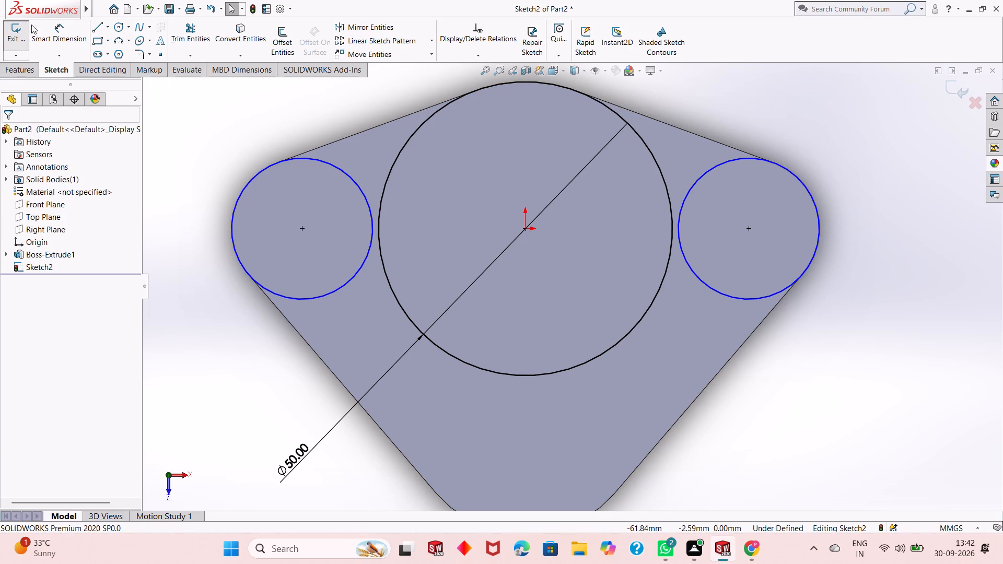
Dimension the diameters of both corner circles at 24 mm each.
{"action": "left_click", "coordinate": [73, 40]}
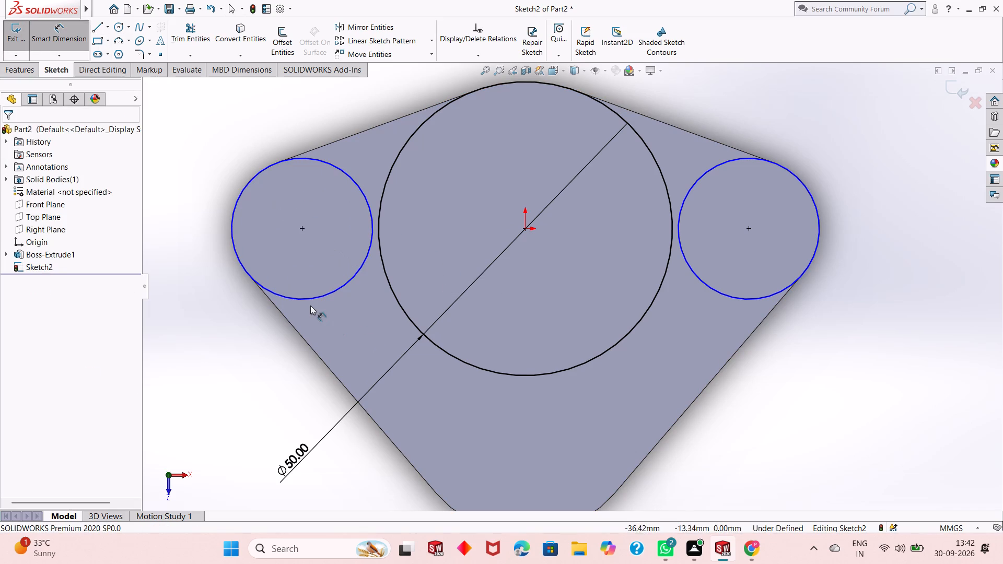
{"action": "left_click", "coordinate": [309, 301]}
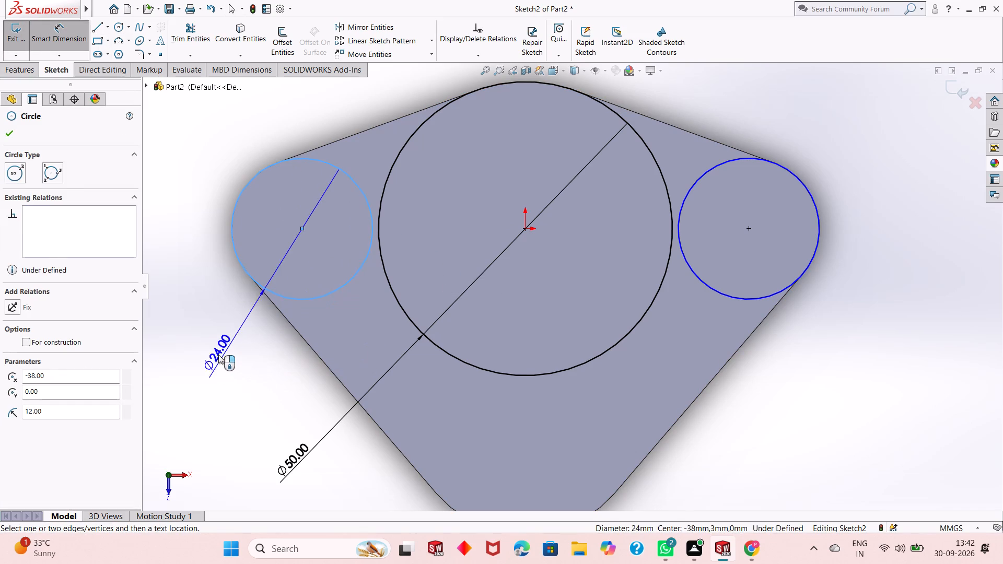
{"action": "left_click", "coordinate": [218, 354]}
{"action": "key", "text": "Return"}
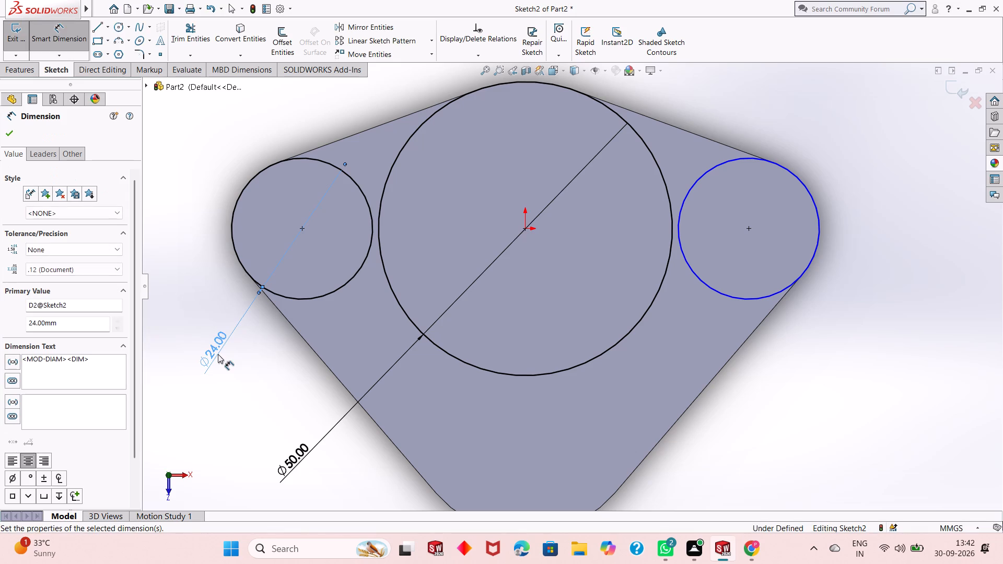
{"action": "left_click", "coordinate": [724, 295]}
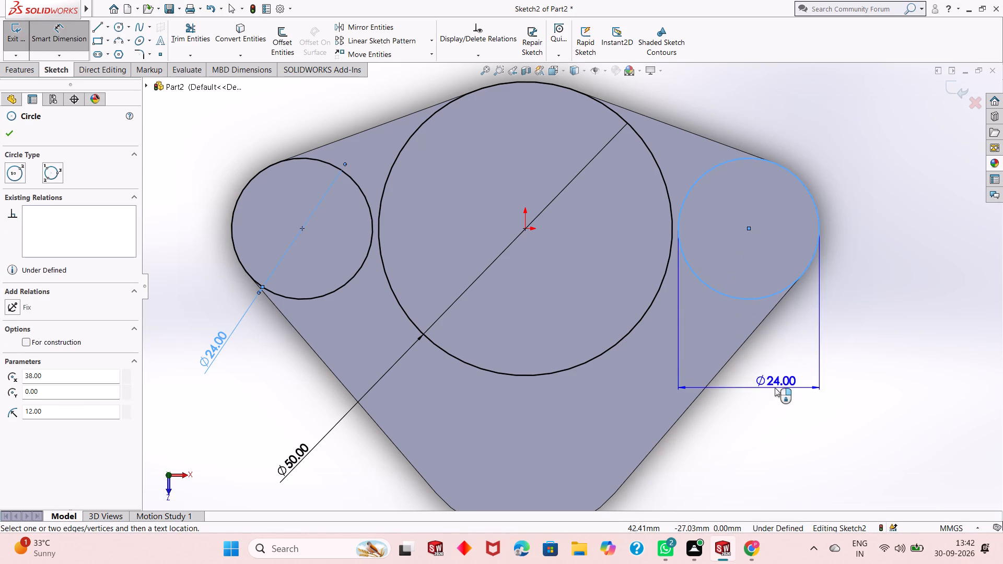
{"action": "left_click", "coordinate": [825, 381]}
{"action": "key", "text": "Return"}
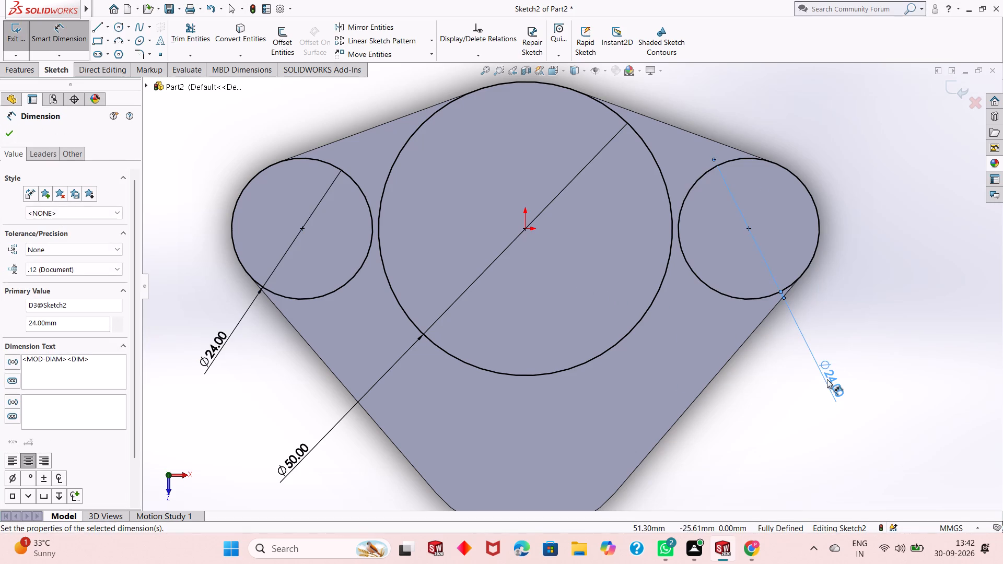
Examine the three dimensioned circles on the plate's top face from shallow and steep angles, and finish dimensioning.
{"action": "scroll", "coordinate": [566, 343], "scroll_direction": "up", "scroll_amount": 1}
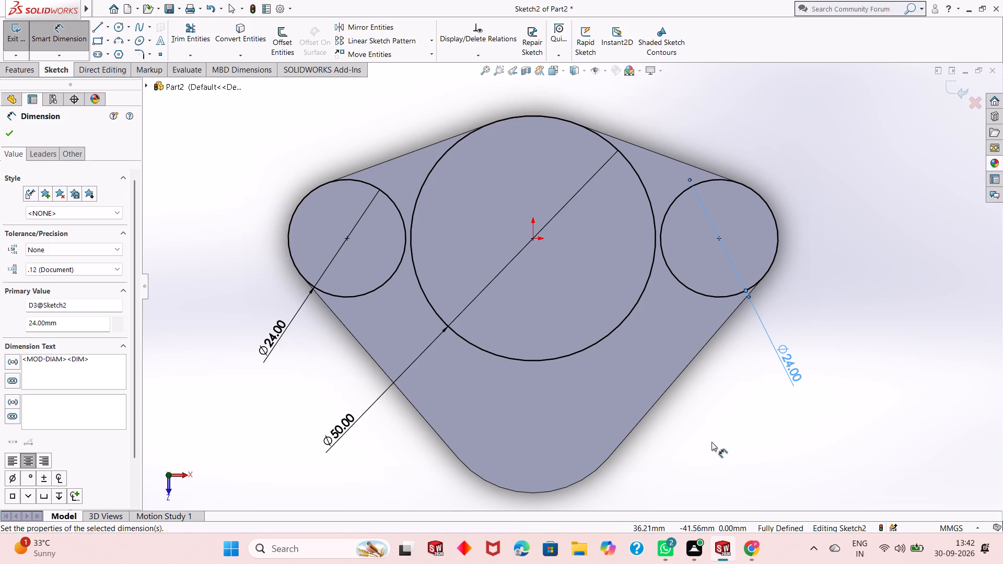
{"action": "middle_click_drag", "start_coordinate": [702, 454], "coordinate": [699, 369]}
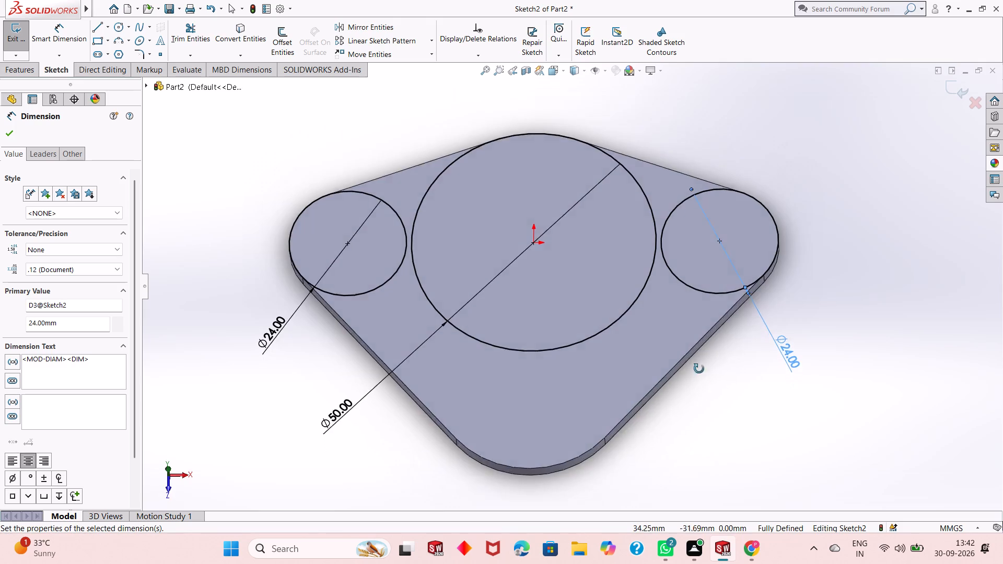
{"action": "middle_click_drag", "start_coordinate": [699, 369], "coordinate": [698, 316]}
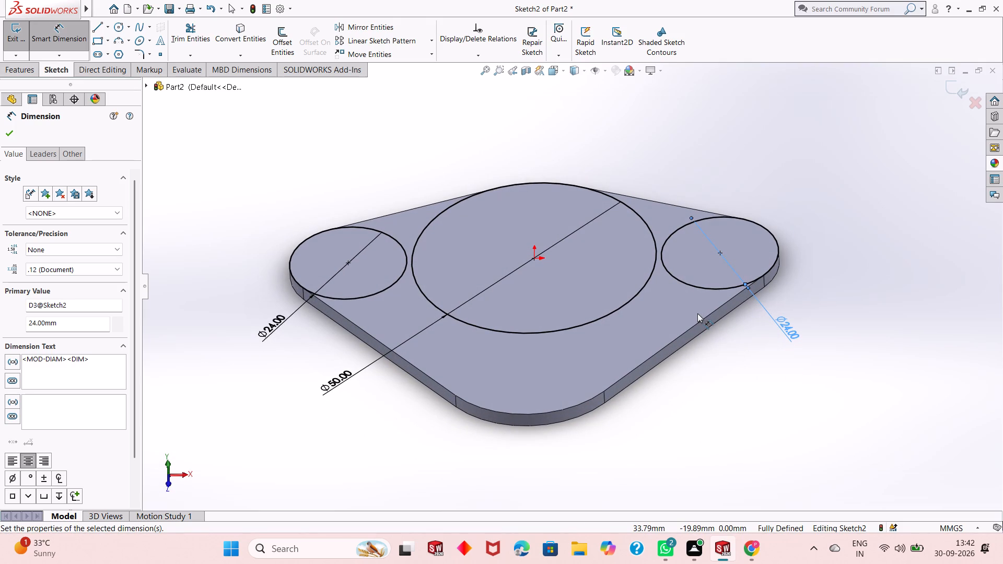
{"action": "scroll", "coordinate": [539, 196], "scroll_direction": "down", "scroll_amount": 1}
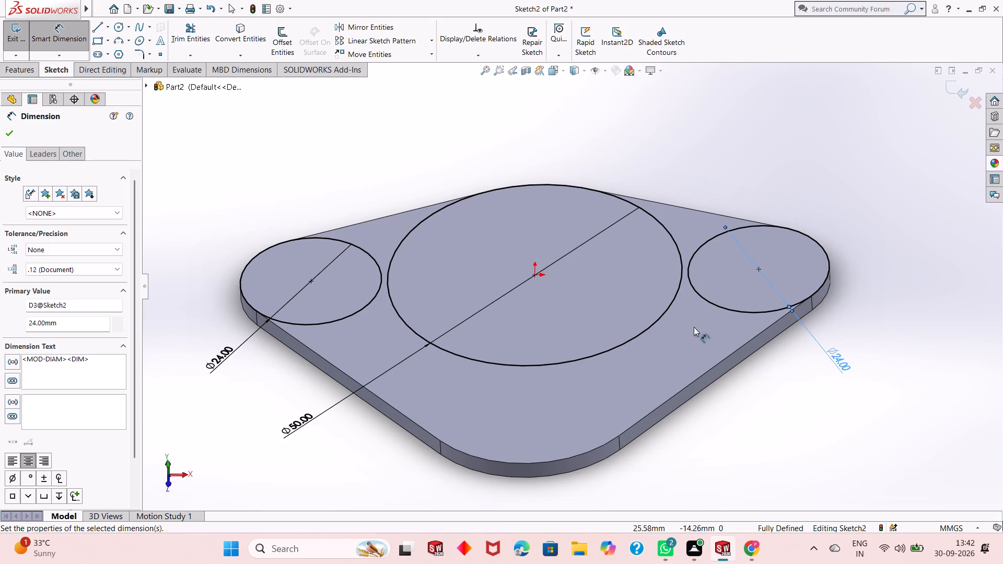
{"action": "scroll", "coordinate": [760, 398], "scroll_direction": "down", "scroll_amount": 1}
{"action": "middle_click_drag", "start_coordinate": [760, 398], "coordinate": [764, 380]}
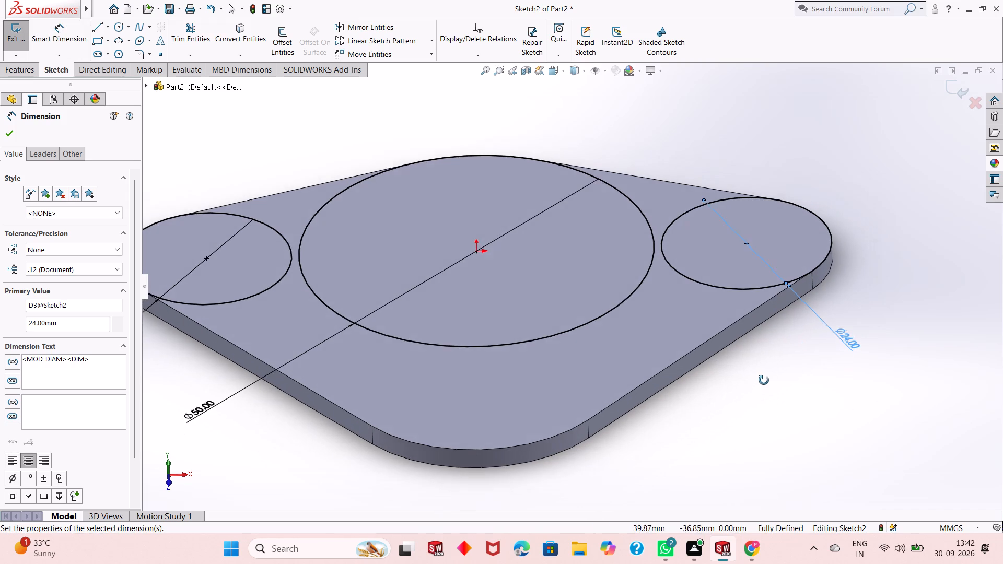
{"action": "middle_click_drag", "start_coordinate": [764, 380], "coordinate": [766, 339]}
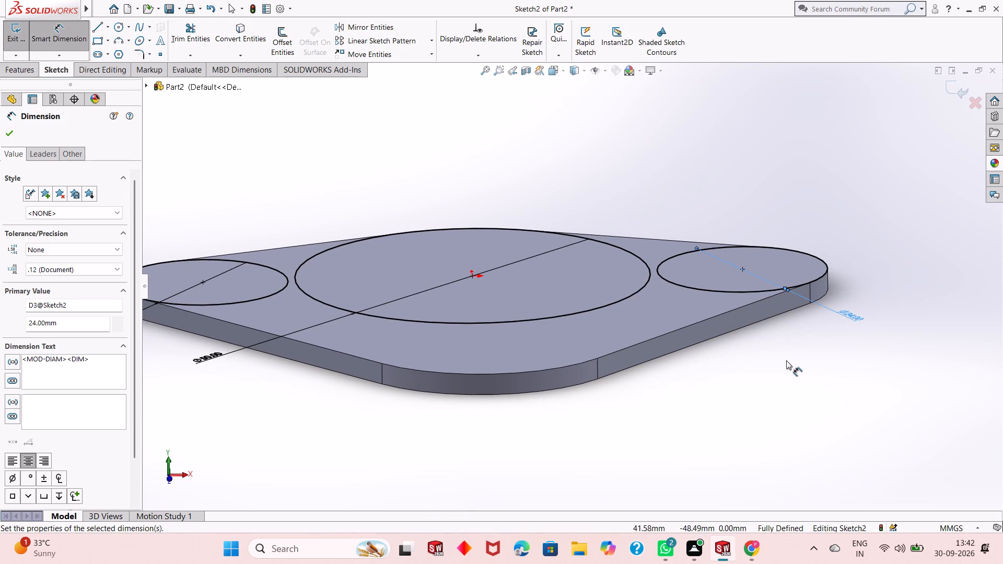
{"action": "middle_click_drag", "start_coordinate": [786, 361], "coordinate": [803, 402]}
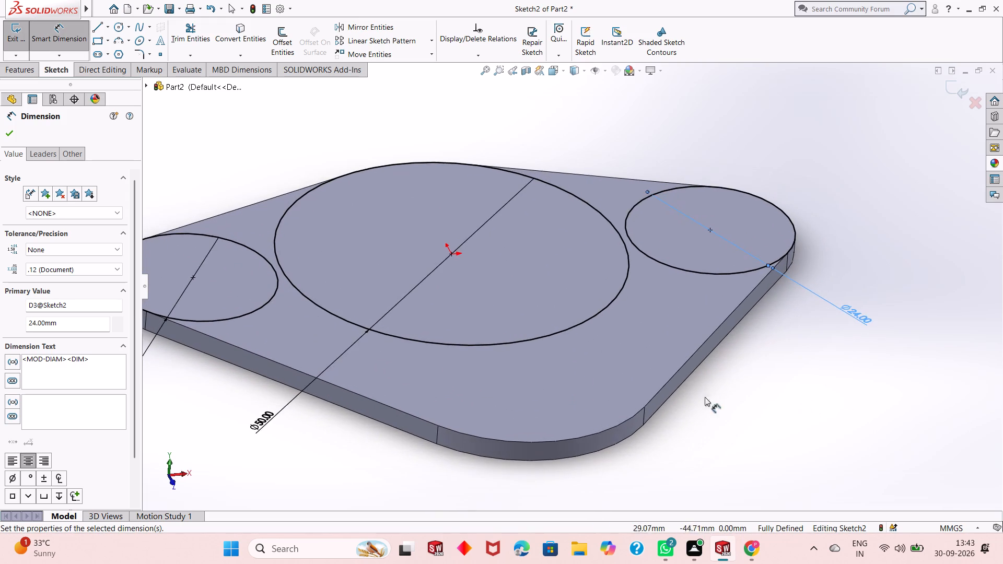
{"action": "scroll", "coordinate": [342, 372], "scroll_direction": "up", "scroll_amount": 2}
{"action": "left_click", "coordinate": [15, 128]}
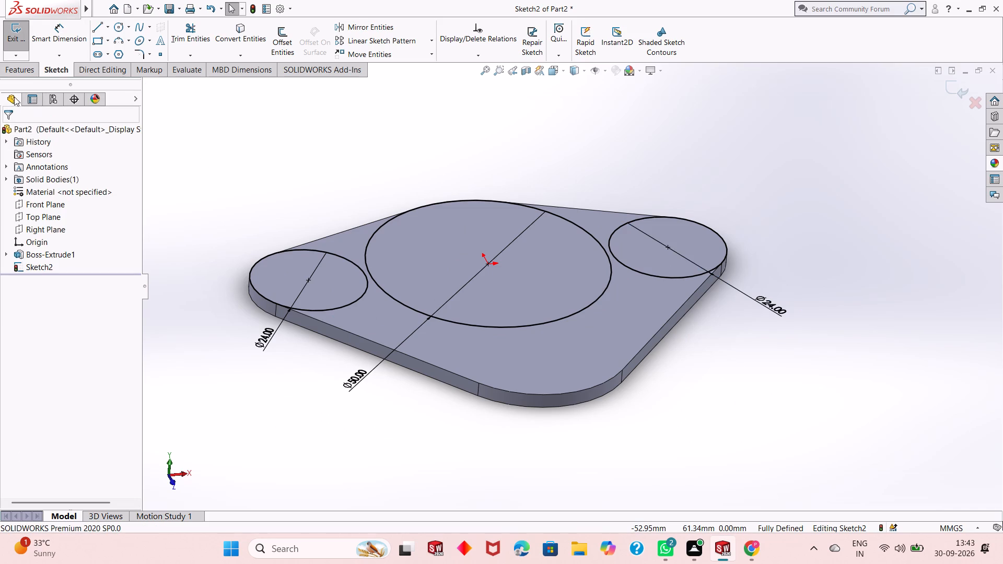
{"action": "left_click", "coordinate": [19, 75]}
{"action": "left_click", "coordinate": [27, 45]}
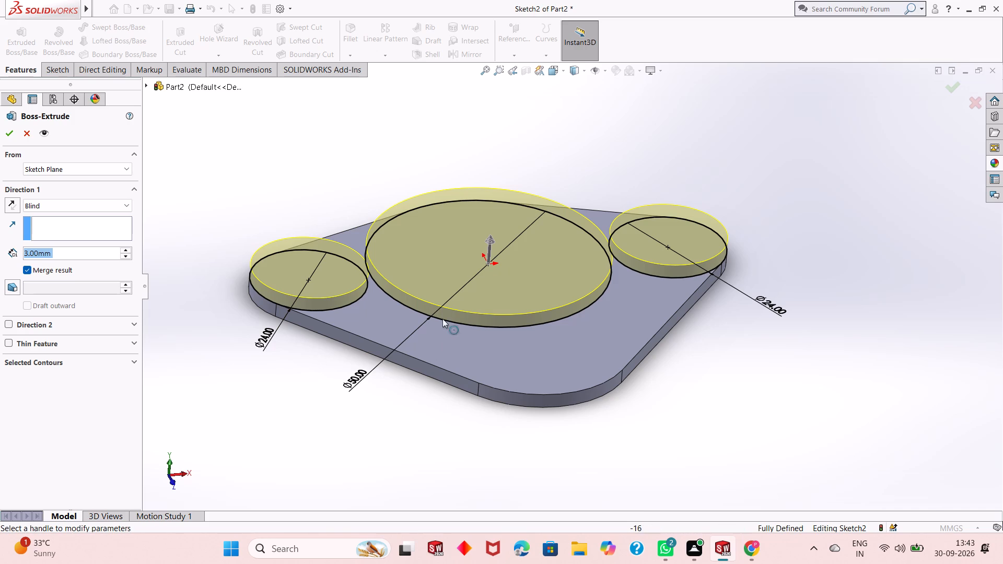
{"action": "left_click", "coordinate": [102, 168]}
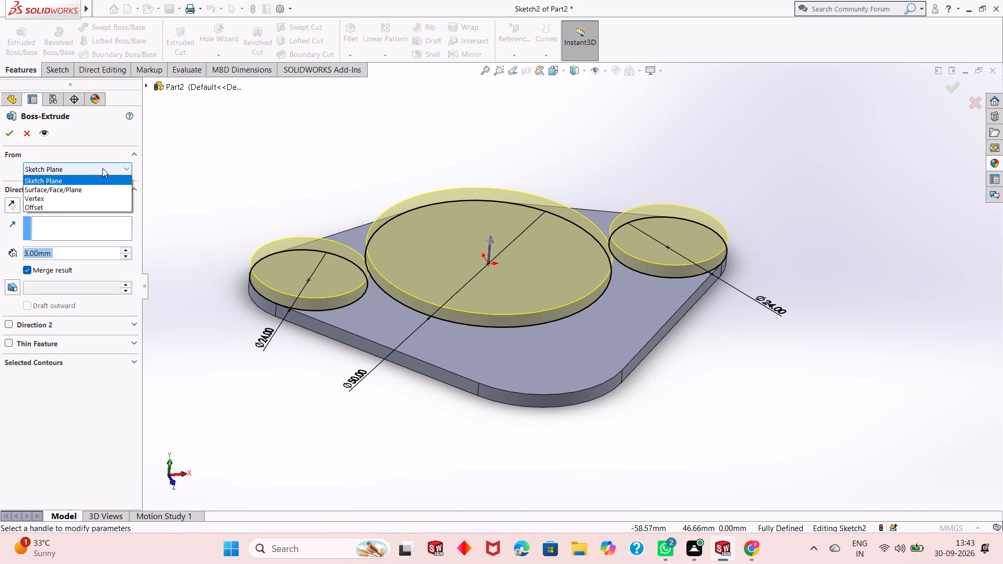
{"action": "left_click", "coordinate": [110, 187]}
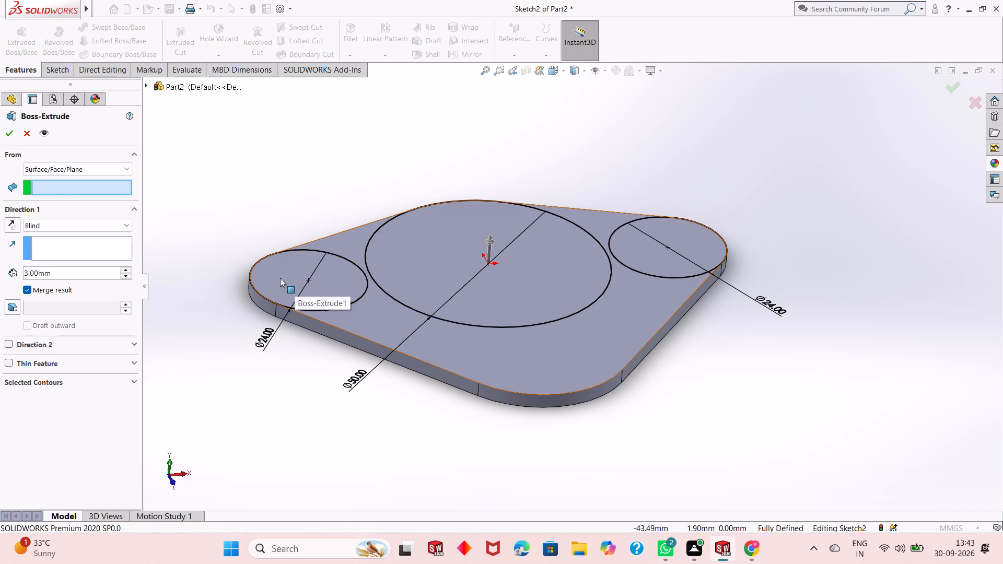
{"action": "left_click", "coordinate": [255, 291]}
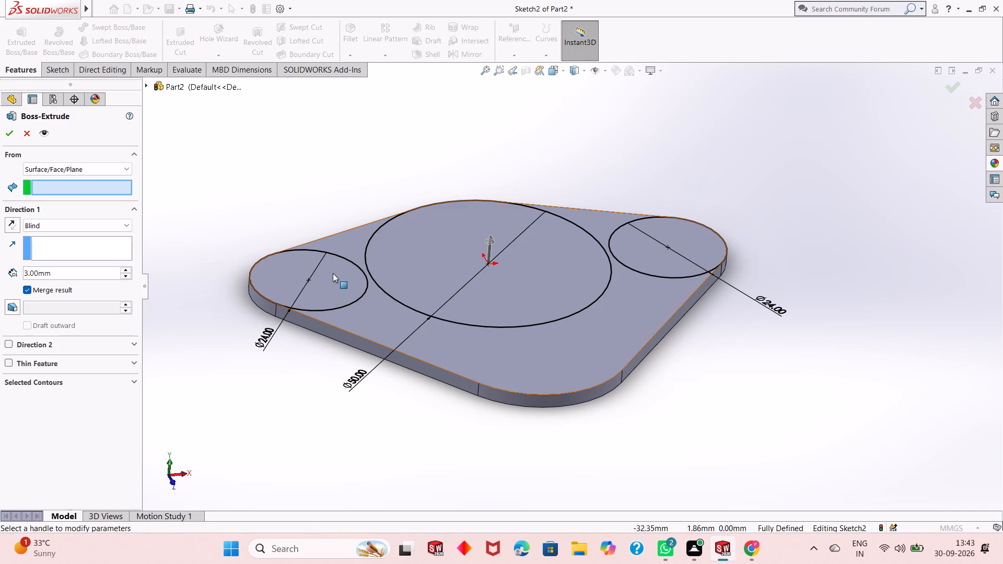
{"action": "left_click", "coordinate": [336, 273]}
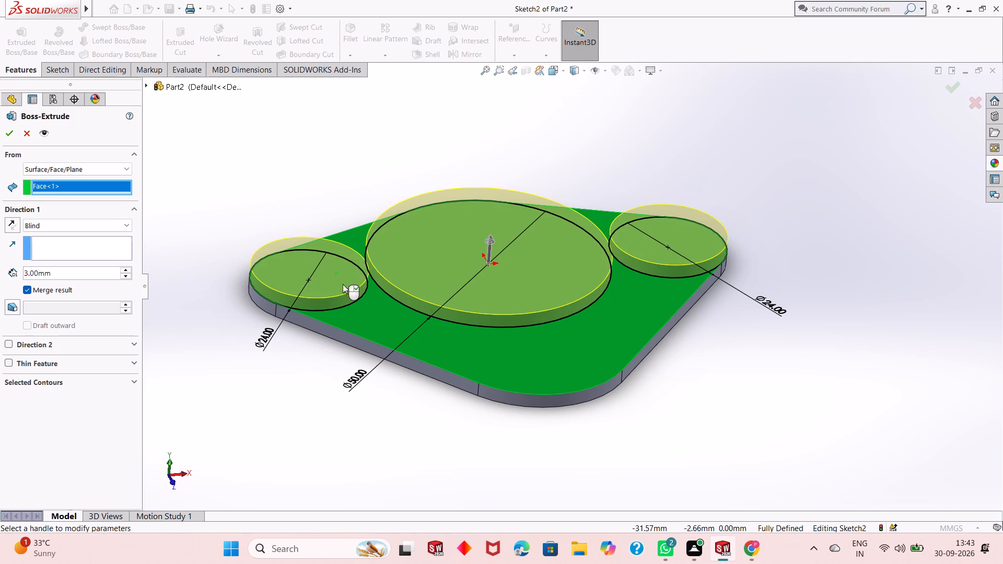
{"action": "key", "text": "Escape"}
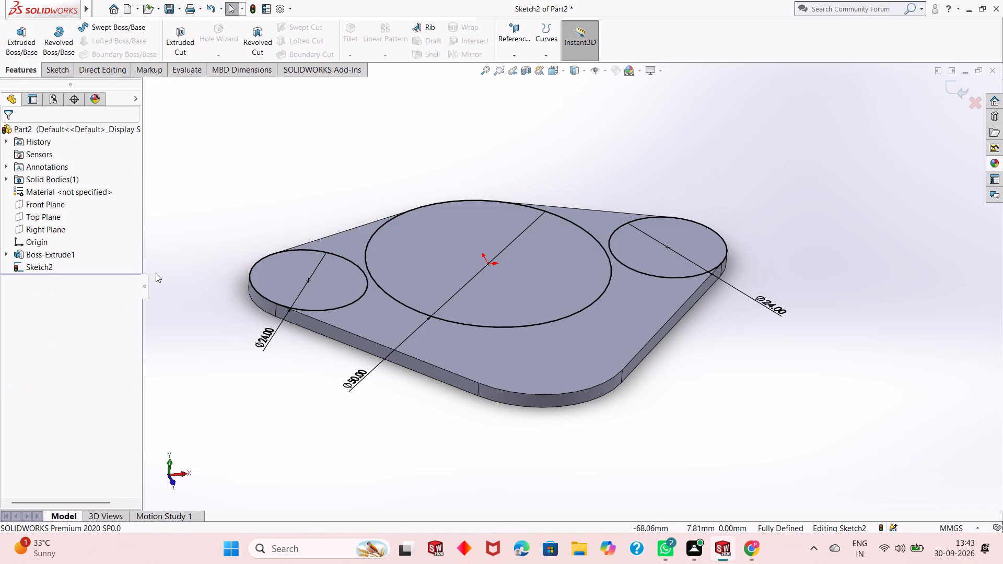
Extrude the two 24 mm corner circles of the top-face sketch upward by 7 mm, merged with the plate.
{"action": "left_click", "coordinate": [30, 58]}
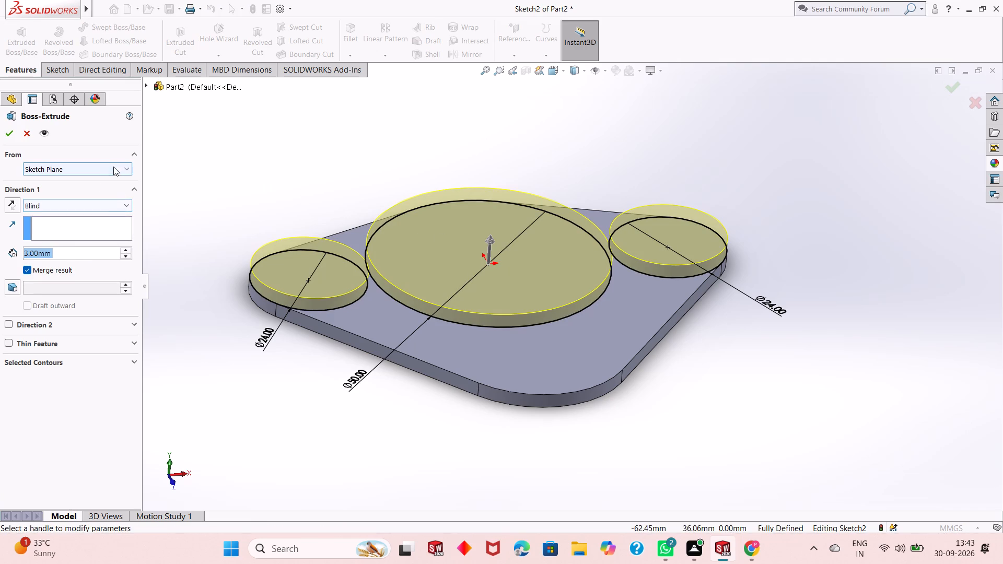
{"action": "left_click", "coordinate": [91, 367]}
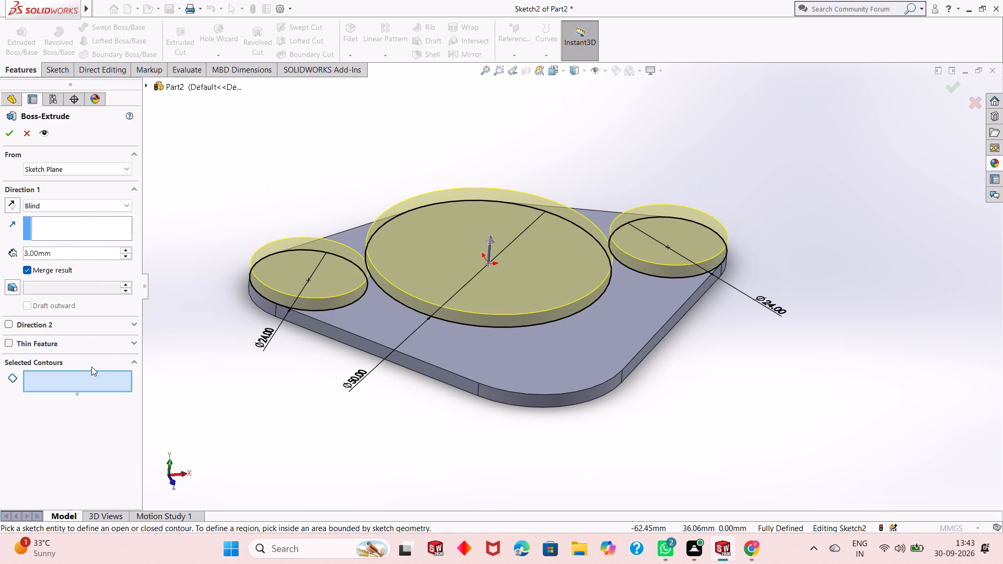
{"action": "left_click", "coordinate": [92, 374]}
{"action": "left_click", "coordinate": [269, 298]}
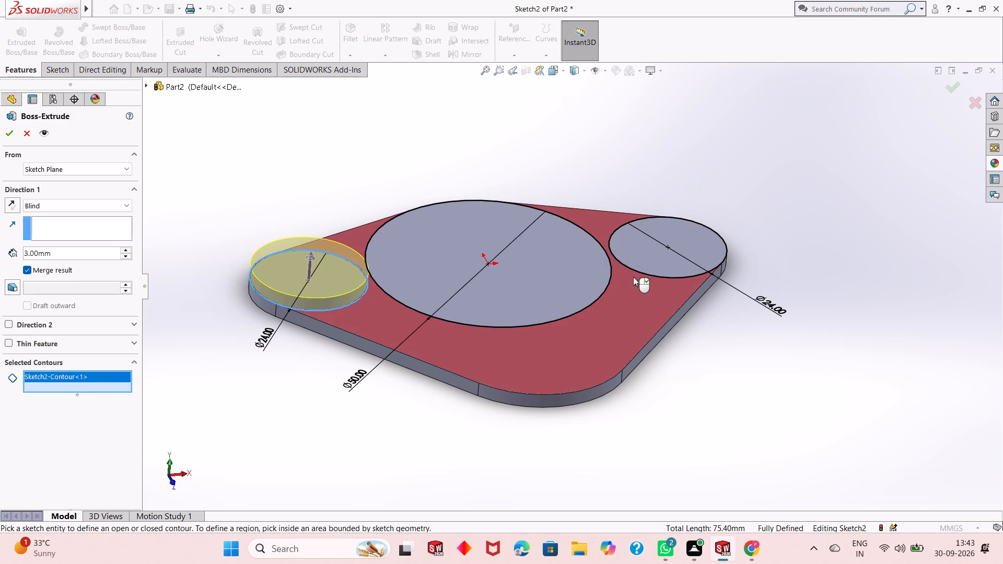
{"action": "left_click", "coordinate": [656, 276]}
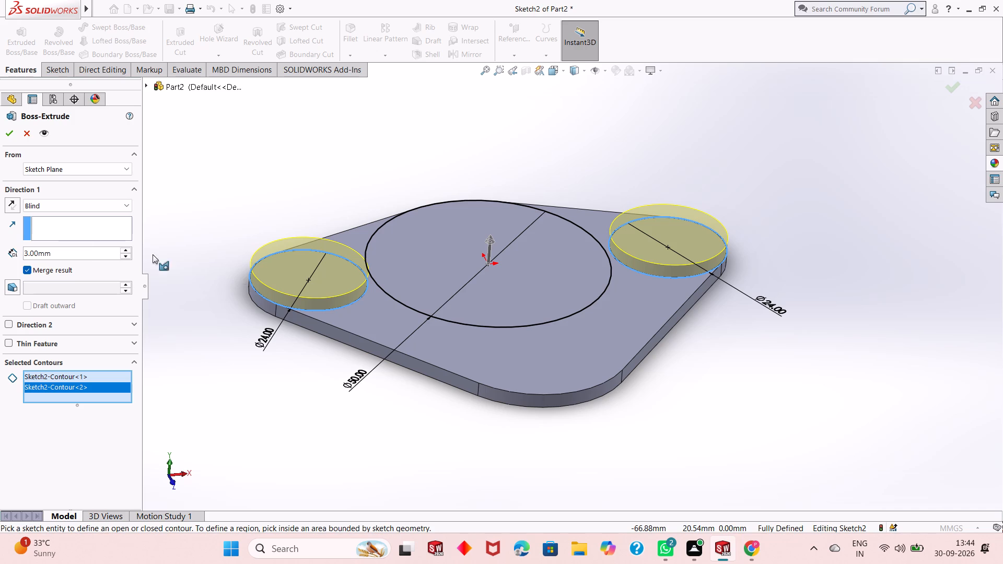
{"action": "double_click", "coordinate": [62, 255]}
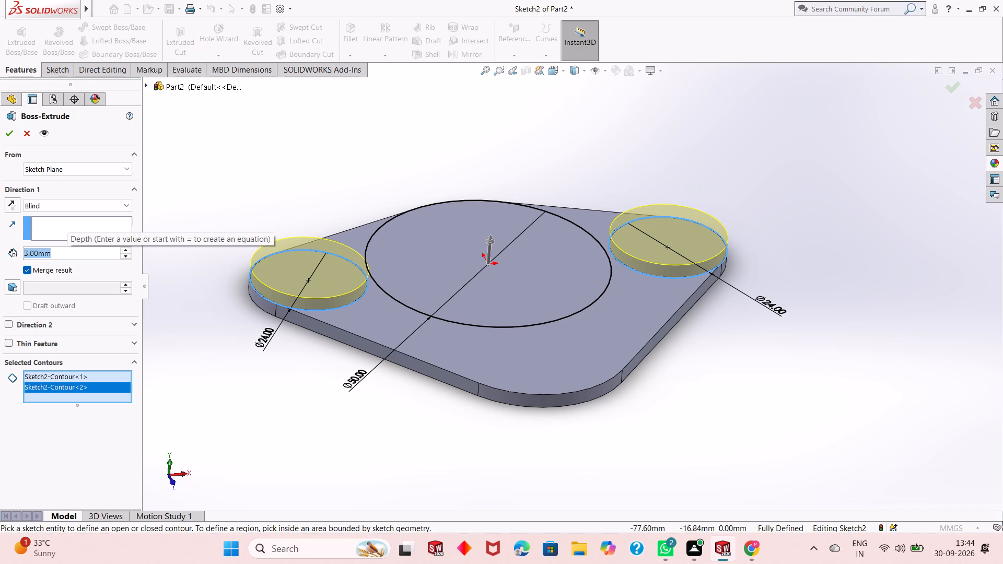
{"action": "type", "text": "5-3"}
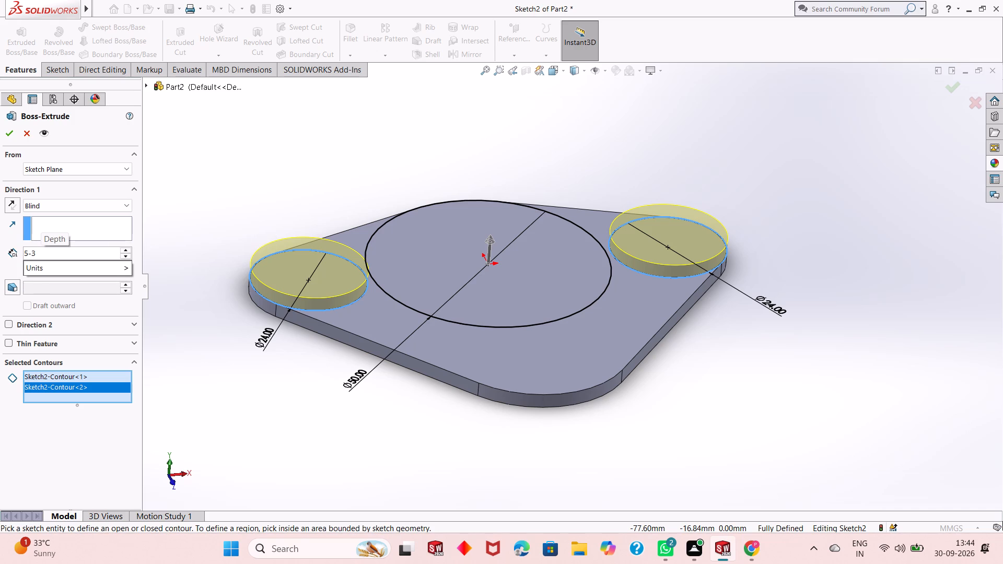
{"action": "key", "text": "plus"}
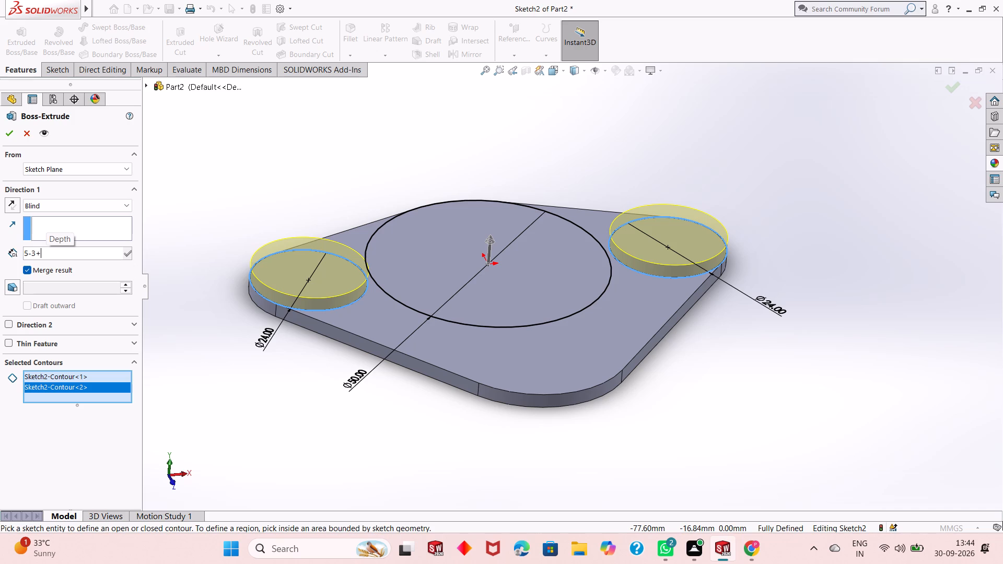
{"action": "key", "text": "5"}
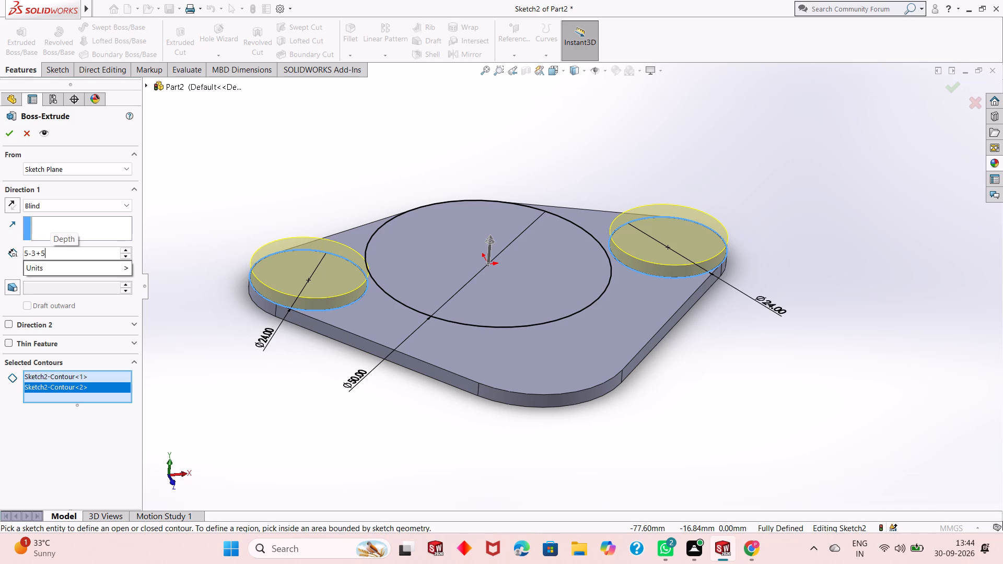
{"action": "key", "text": "Return"}
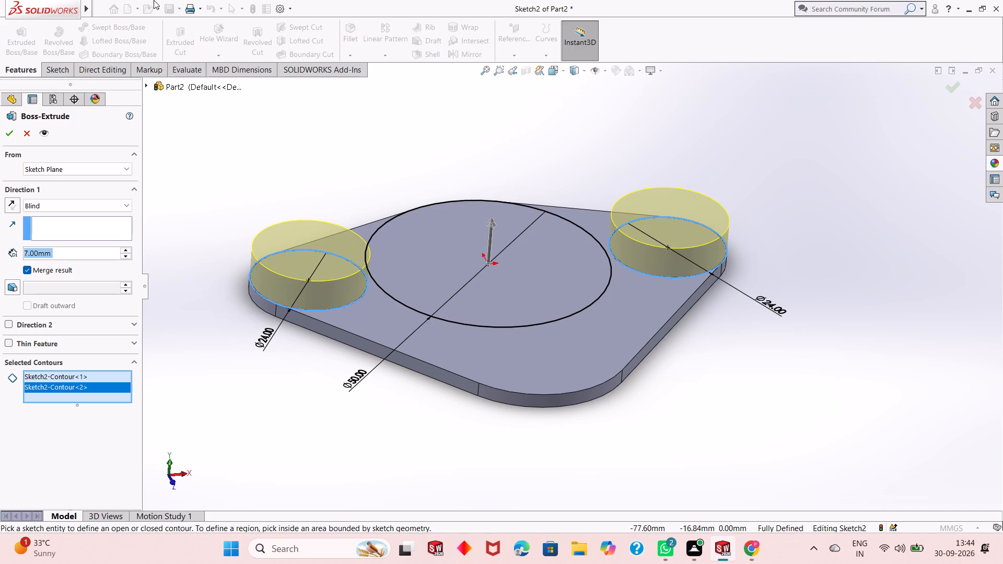
{"action": "left_click", "coordinate": [12, 137]}
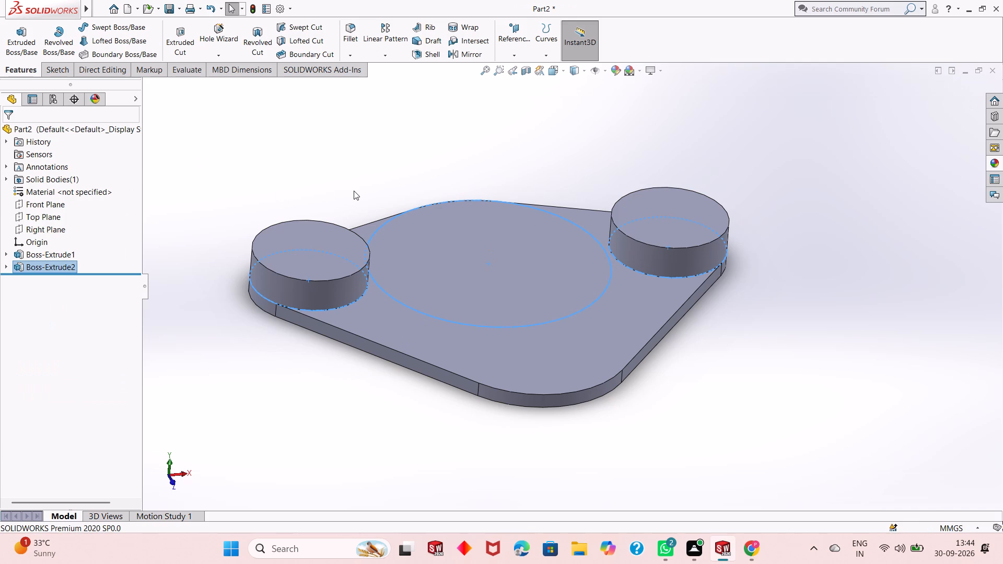
Examine the plate and its two corner bosses from shallow and steep angles.
{"action": "middle_click_drag", "start_coordinate": [735, 379], "coordinate": [733, 349]}
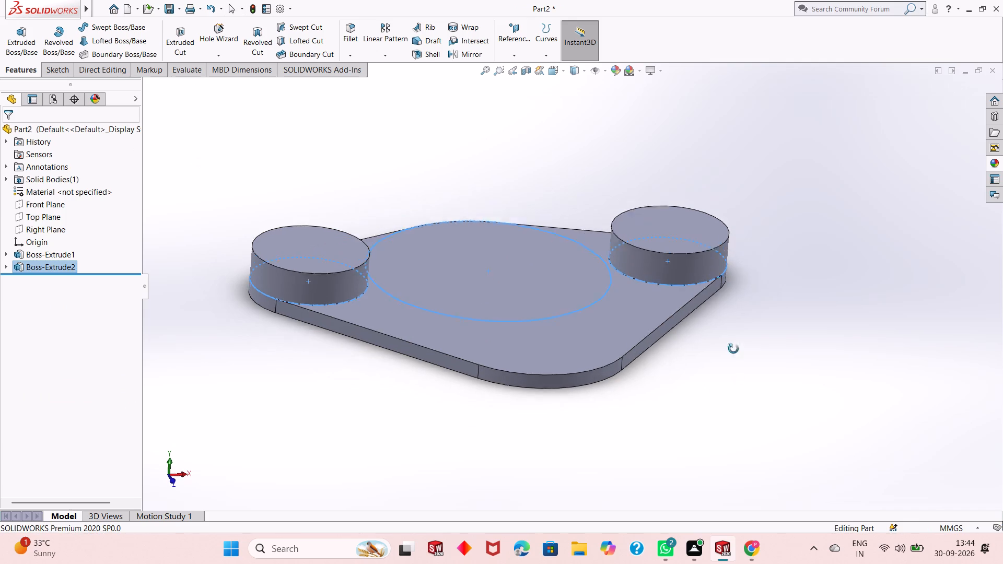
{"action": "middle_click_drag", "start_coordinate": [733, 349], "coordinate": [707, 341]}
{"action": "left_click", "coordinate": [709, 362]}
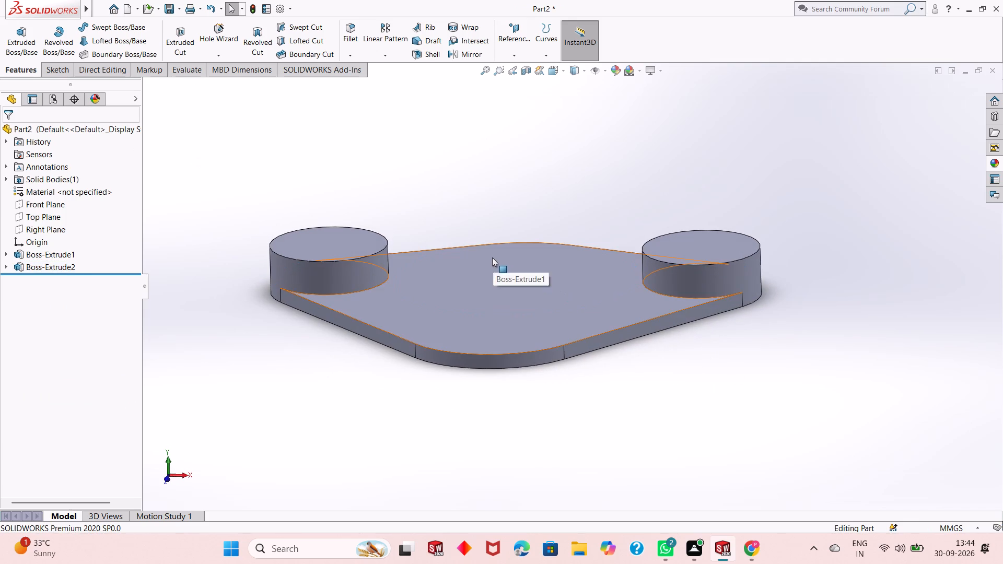
{"action": "middle_click_drag", "start_coordinate": [492, 257], "coordinate": [485, 287]}
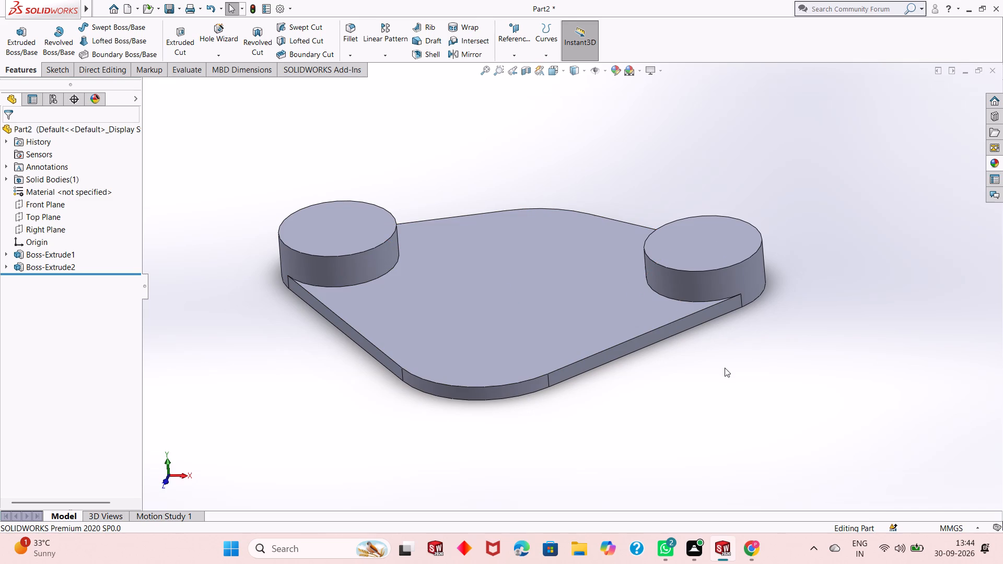
{"action": "middle_click_drag", "start_coordinate": [725, 368], "coordinate": [748, 343]}
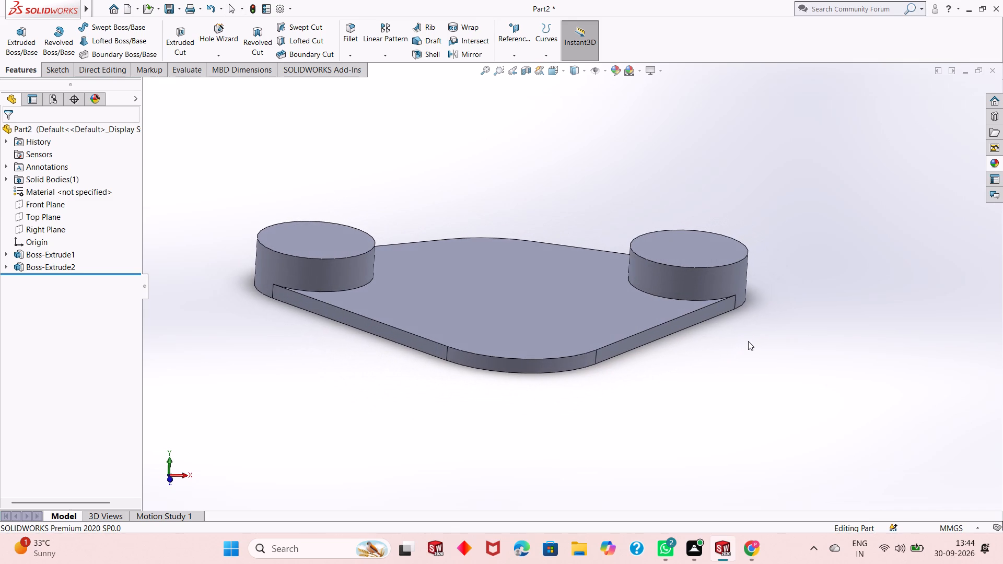
{"action": "middle_click_drag", "start_coordinate": [744, 344], "coordinate": [737, 396]}
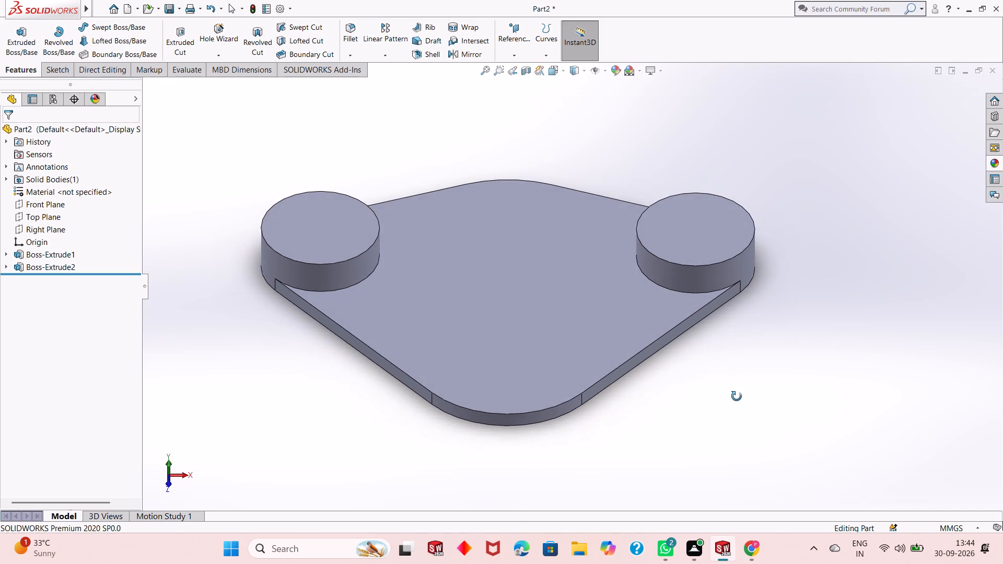
{"action": "middle_click_drag", "start_coordinate": [737, 396], "coordinate": [732, 413]}
{"action": "scroll", "coordinate": [715, 390], "scroll_direction": "up", "scroll_amount": 1}
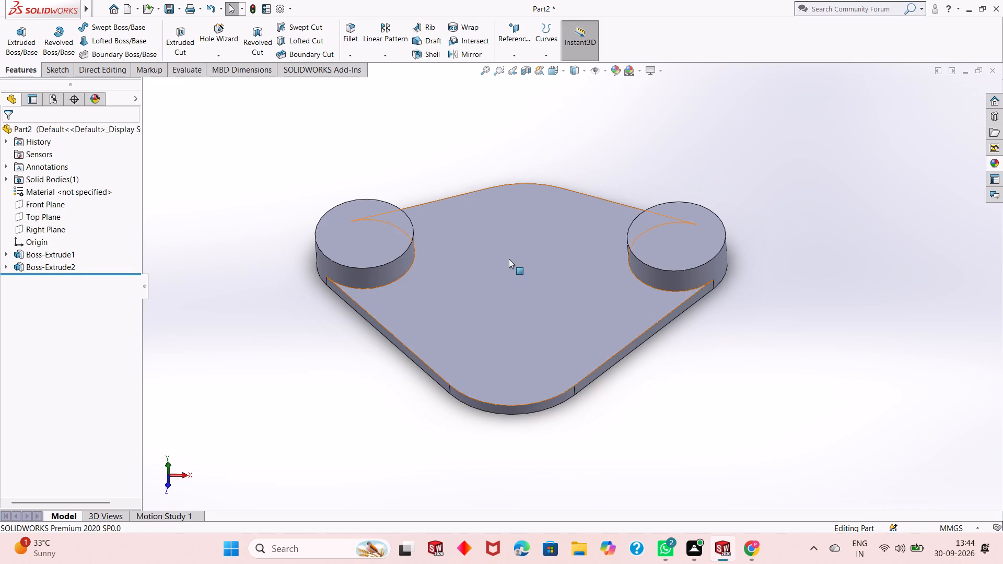
{"action": "scroll", "coordinate": [509, 259], "scroll_direction": "down", "scroll_amount": 1}
{"action": "middle_click_drag", "start_coordinate": [673, 404], "coordinate": [677, 353]}
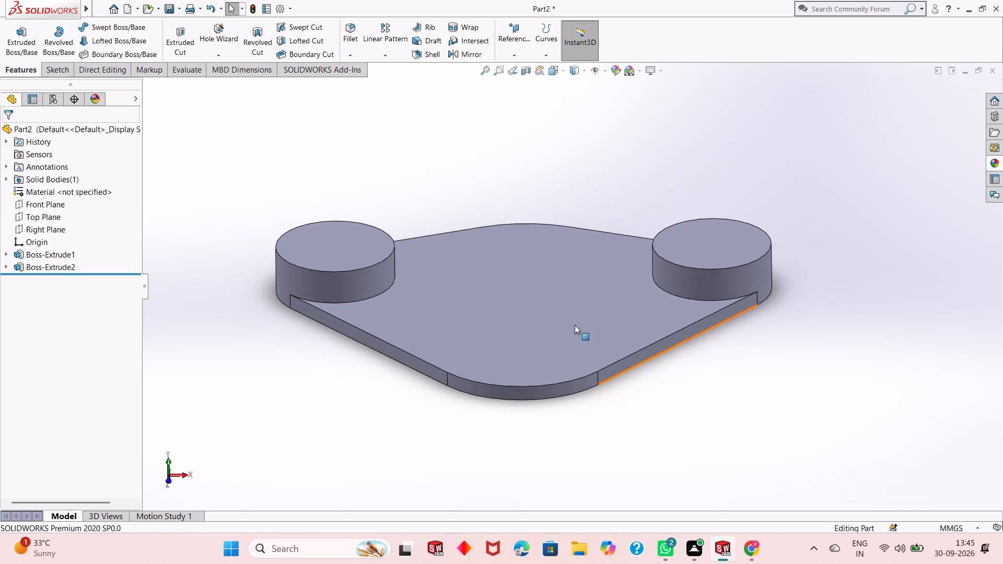
{"action": "scroll", "coordinate": [503, 306], "scroll_direction": "down", "scroll_amount": 2}
{"action": "scroll", "coordinate": [507, 317], "scroll_direction": "up", "scroll_amount": 1}
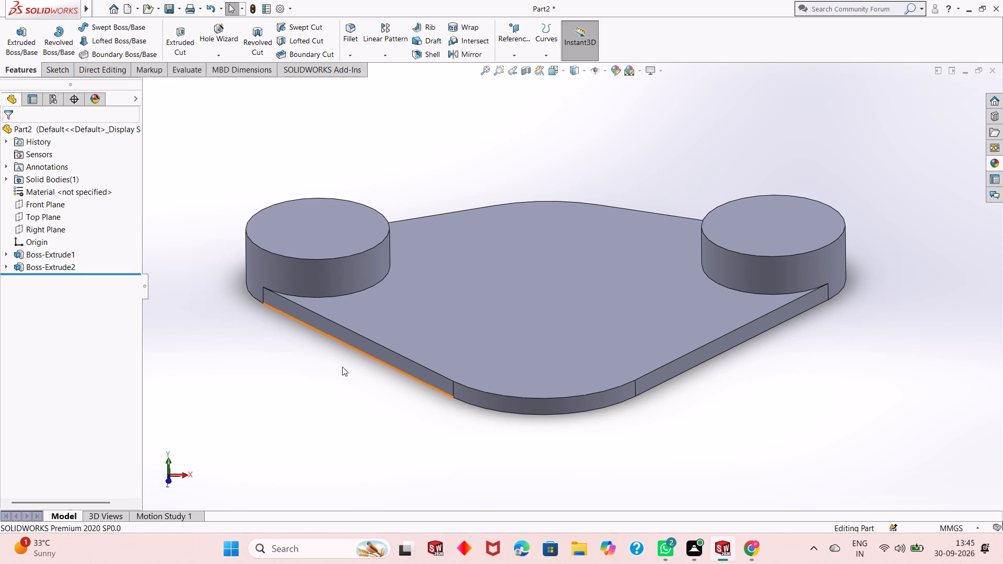
{"action": "middle_click_drag", "start_coordinate": [341, 372], "coordinate": [345, 338]}
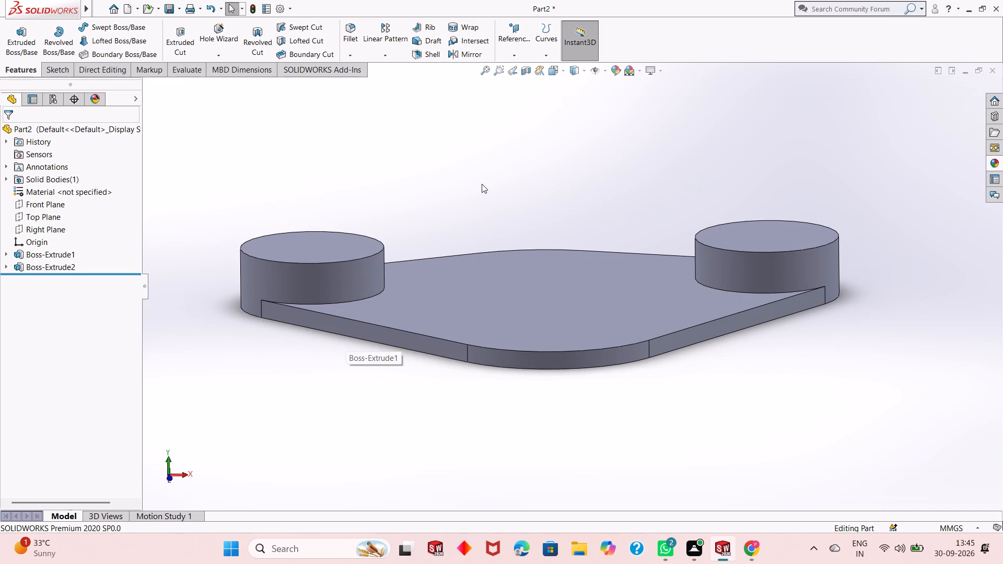
{"action": "middle_click_drag", "start_coordinate": [482, 184], "coordinate": [489, 220]}
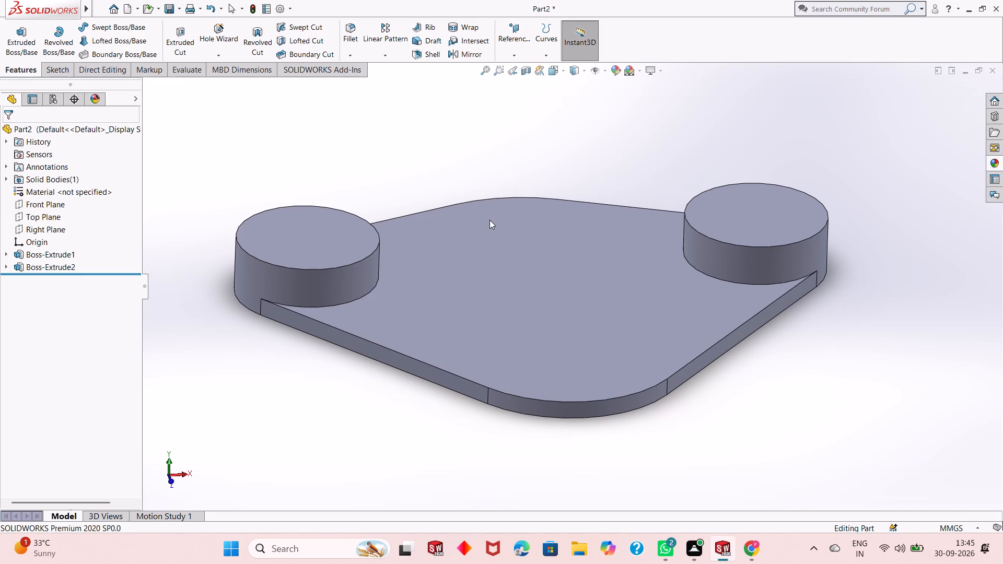
Reuse the top-face circle sketch to extrude only the central 50 mm circle 16 mm upward, merged with the plate.
{"action": "left_click", "coordinate": [21, 49]}
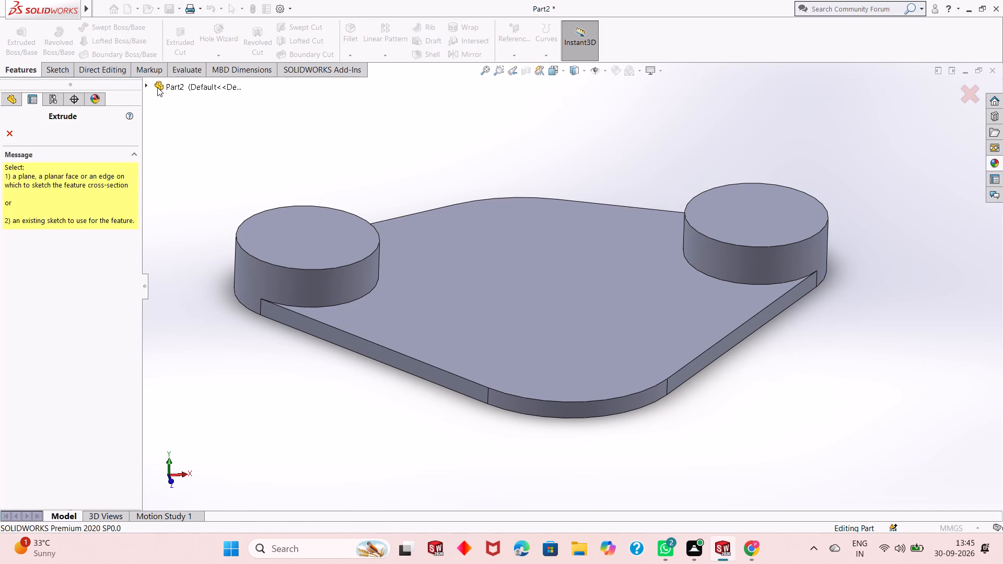
{"action": "left_click", "coordinate": [155, 86]}
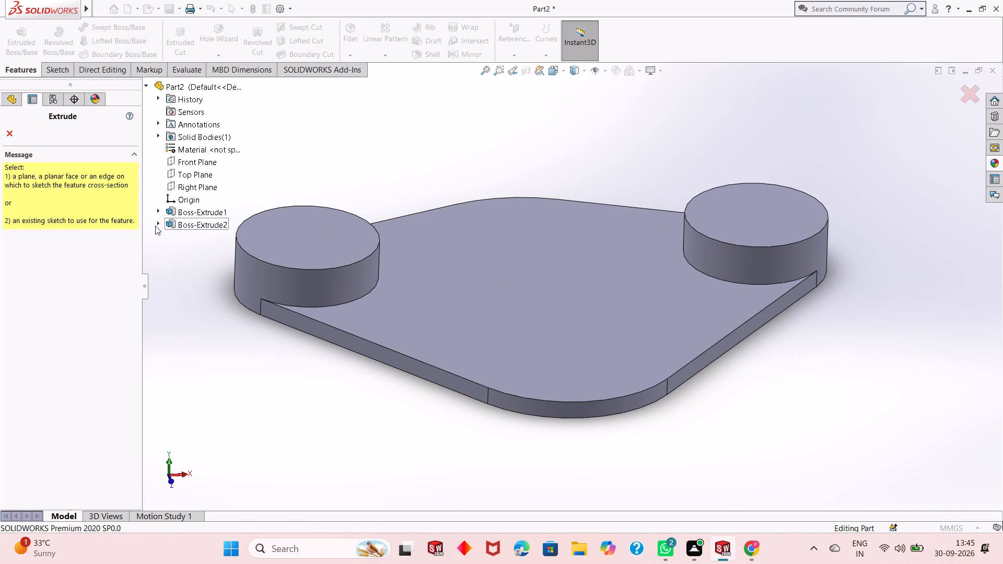
{"action": "left_click", "coordinate": [155, 226]}
{"action": "left_click", "coordinate": [157, 224]}
{"action": "left_click", "coordinate": [162, 222]}
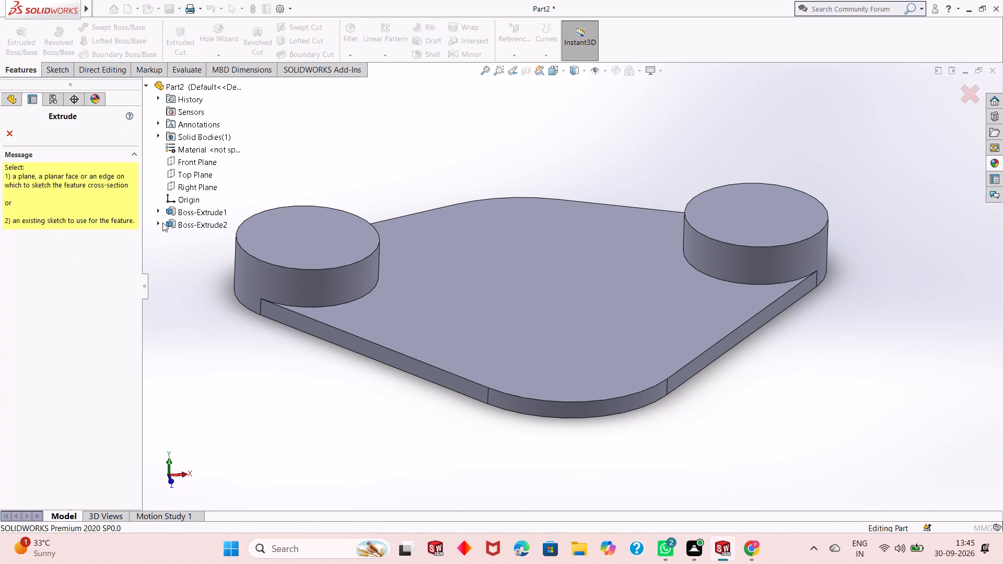
{"action": "left_click", "coordinate": [186, 237]}
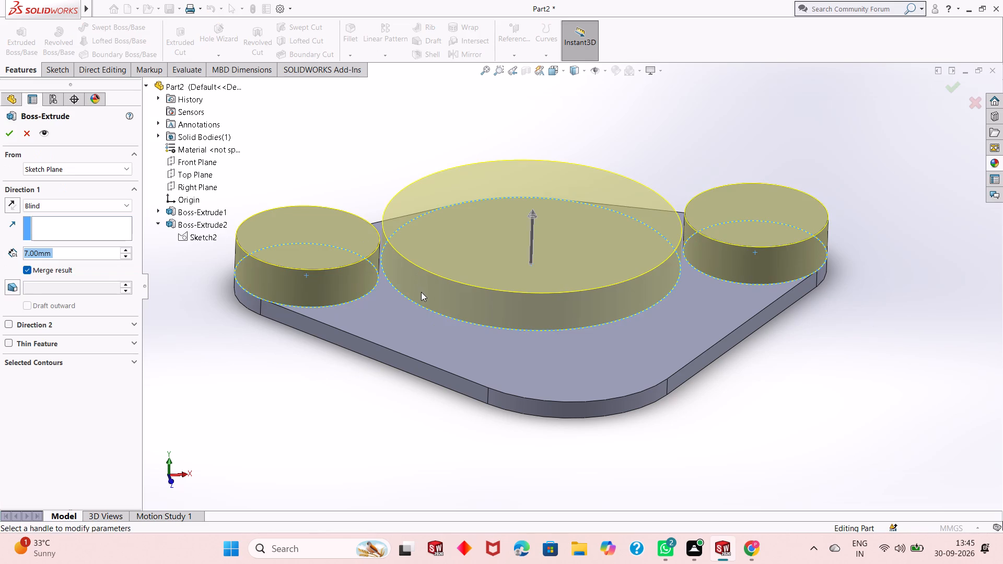
{"action": "left_click", "coordinate": [78, 358]}
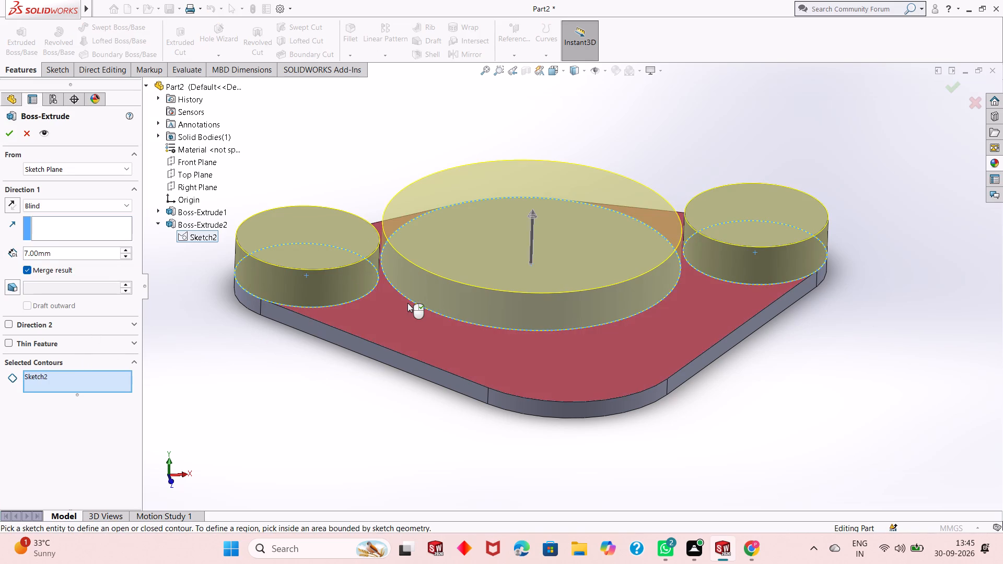
{"action": "left_click", "coordinate": [424, 304]}
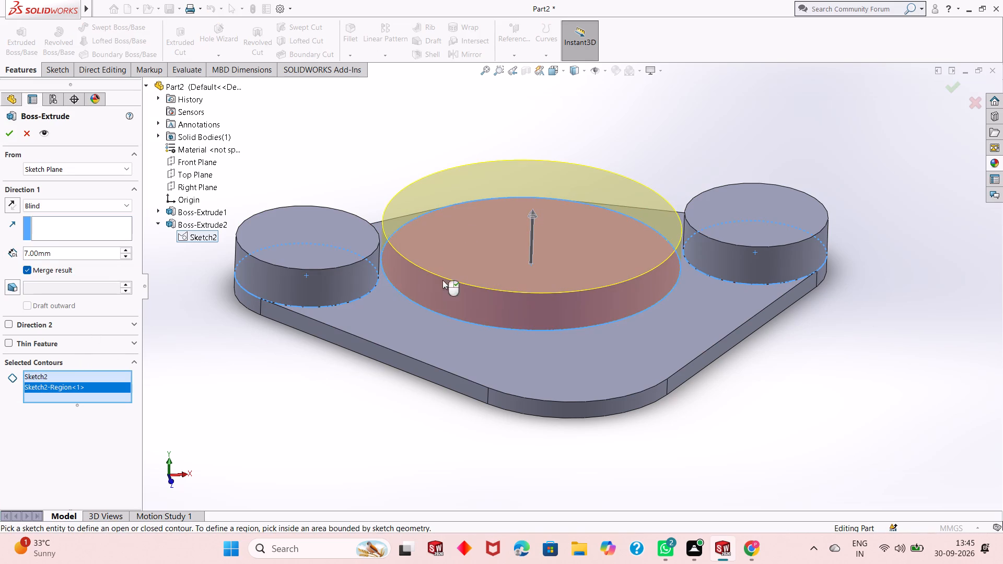
{"action": "double_click", "coordinate": [56, 253]}
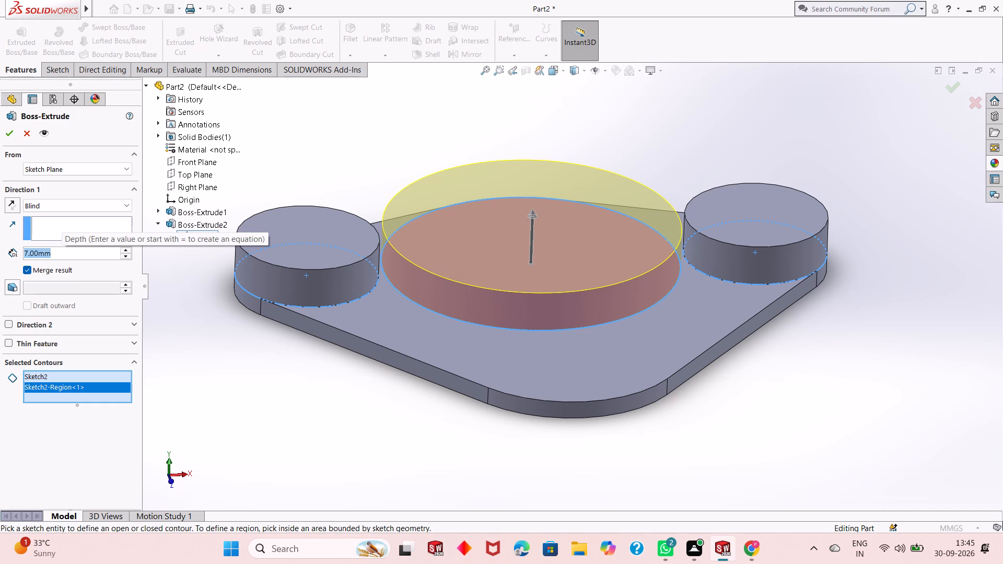
{"action": "type", "text": "16"}
{"action": "key", "text": "Return"}
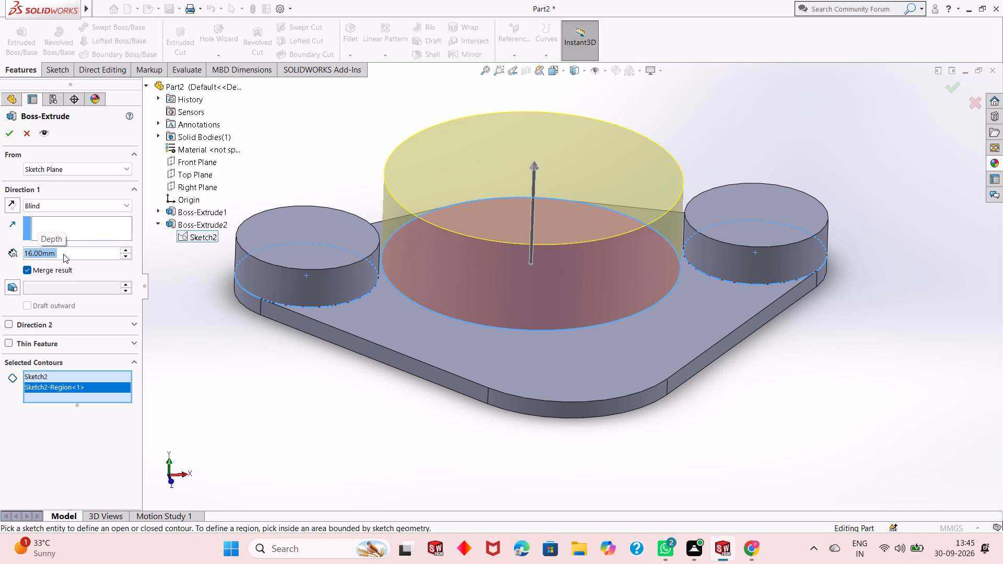
{"action": "left_click", "coordinate": [8, 135]}
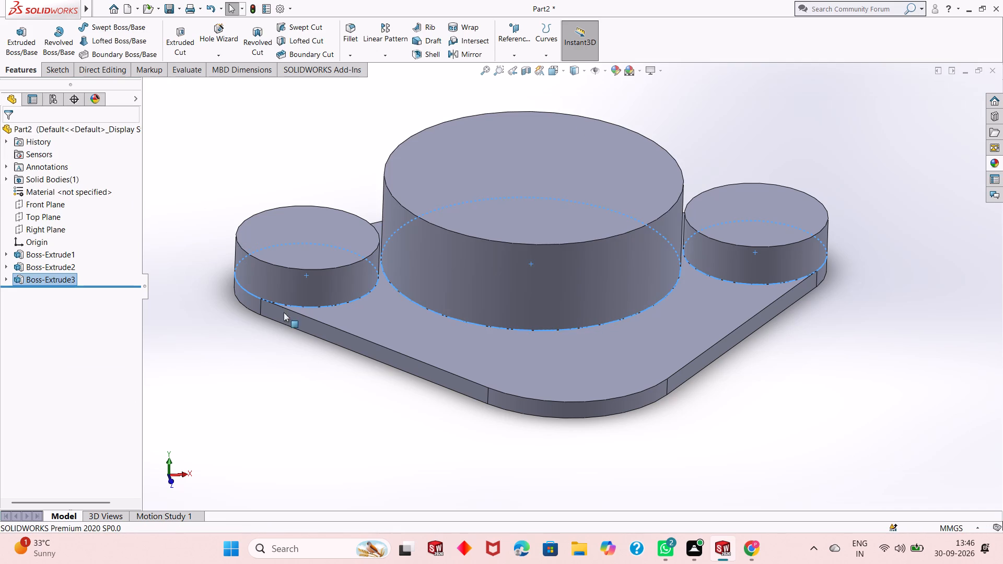
{"action": "left_click", "coordinate": [283, 331]}
Examine the plate with its central and corner bosses from steep, shallow and side-on angles.
{"action": "scroll", "coordinate": [386, 316], "scroll_direction": "up", "scroll_amount": 1}
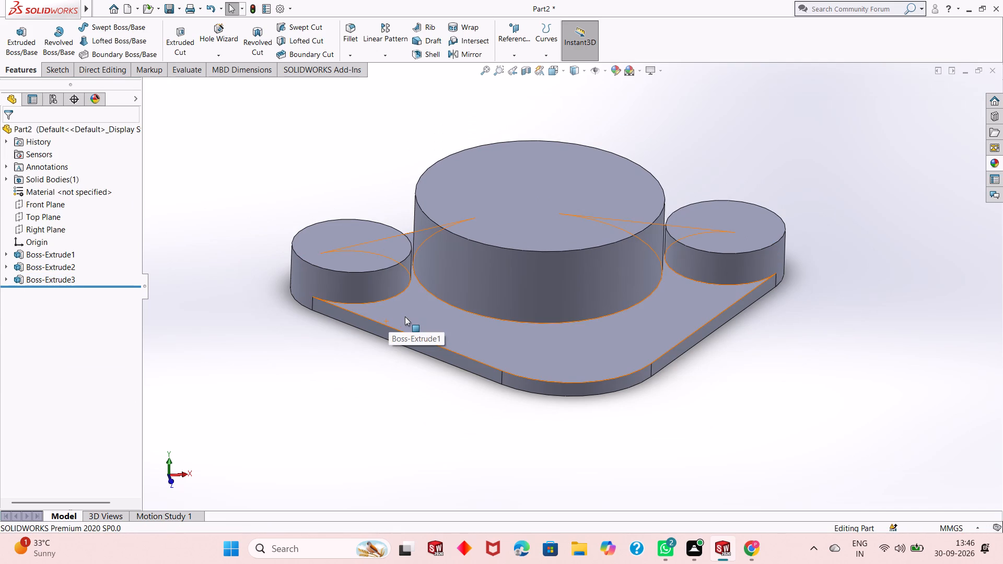
{"action": "middle_click_drag", "start_coordinate": [465, 320], "coordinate": [466, 422]}
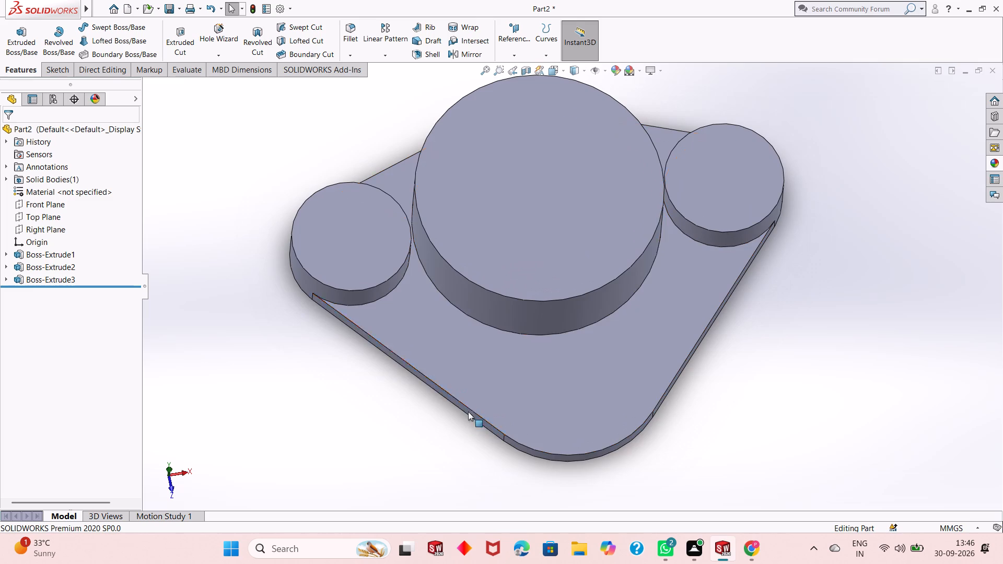
{"action": "scroll", "coordinate": [481, 296], "scroll_direction": "up", "scroll_amount": 1}
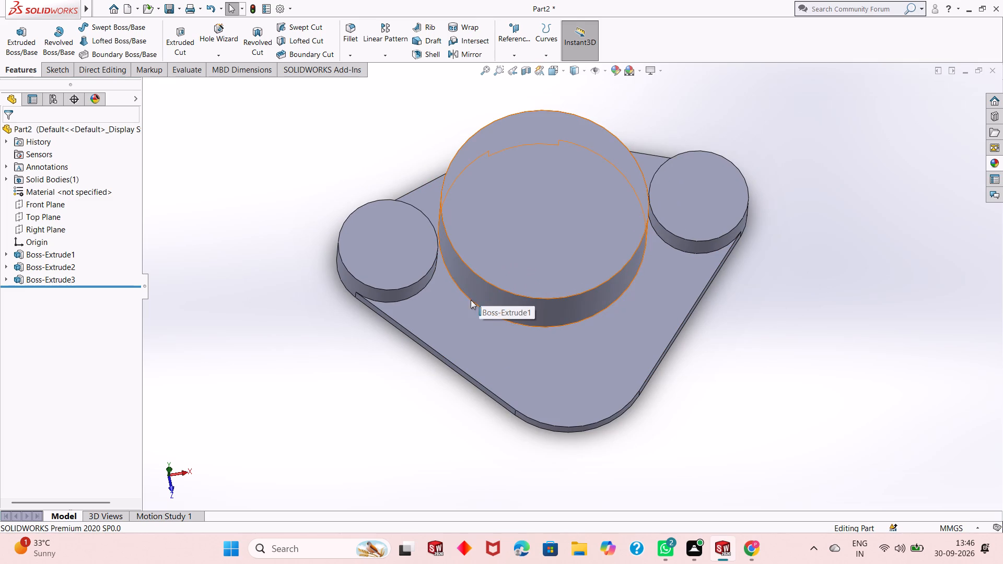
{"action": "middle_click_drag", "start_coordinate": [359, 360], "coordinate": [351, 333]}
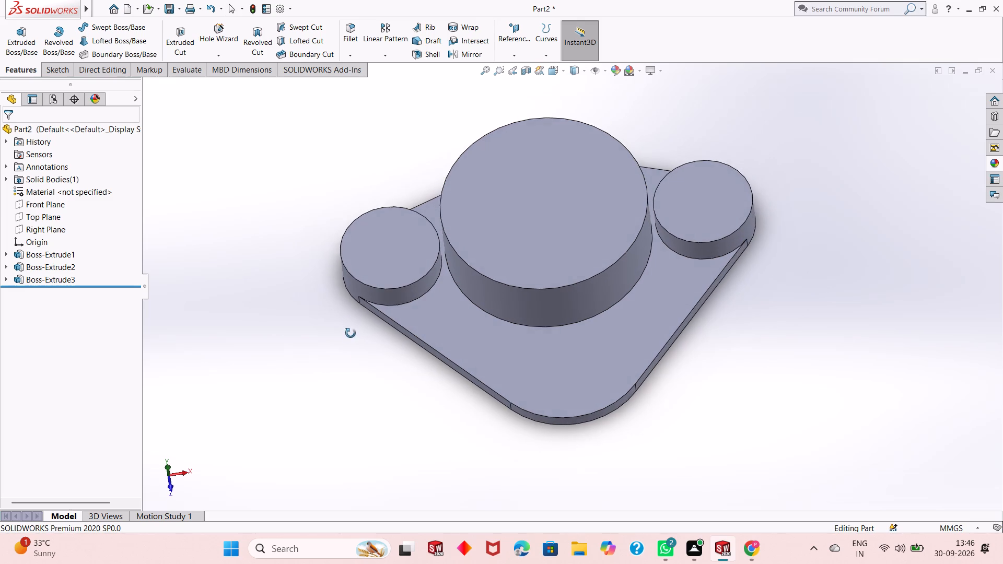
{"action": "middle_click_drag", "start_coordinate": [351, 333], "coordinate": [351, 316]}
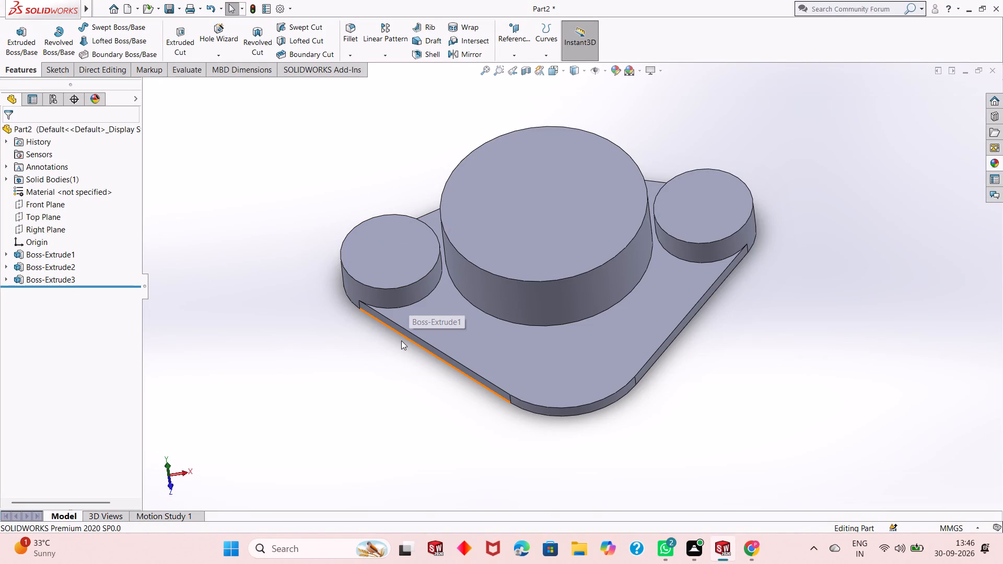
{"action": "middle_click_drag", "start_coordinate": [398, 367], "coordinate": [388, 320]}
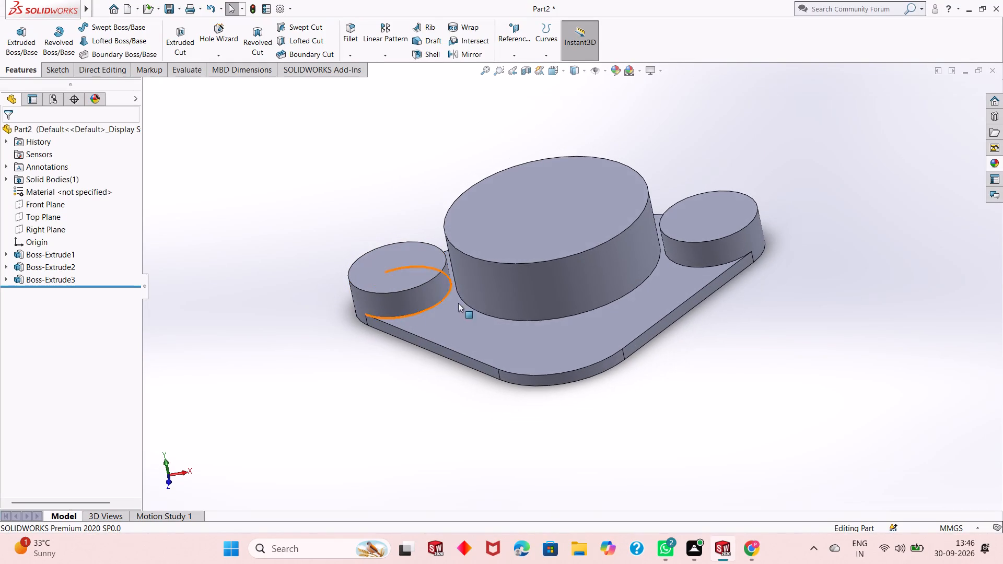
{"action": "middle_click_drag", "start_coordinate": [534, 301], "coordinate": [556, 254]}
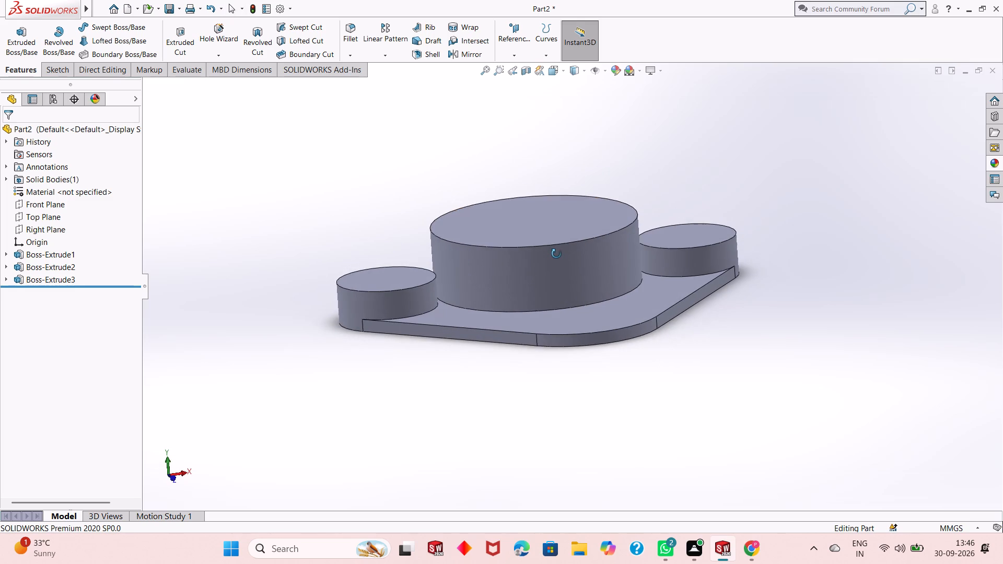
{"action": "middle_click_drag", "start_coordinate": [556, 254], "coordinate": [542, 267]}
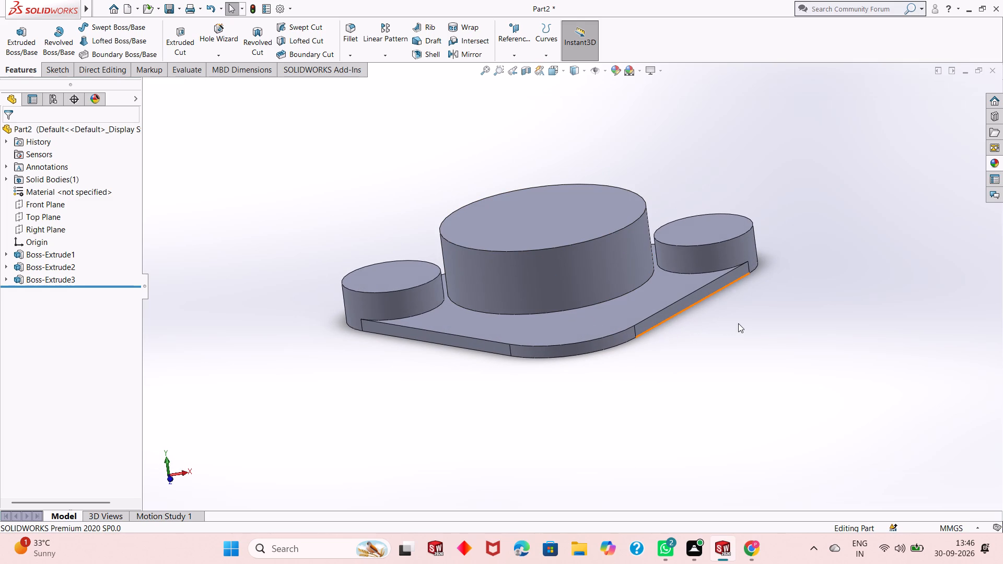
{"action": "middle_click_drag", "start_coordinate": [716, 334], "coordinate": [716, 279]}
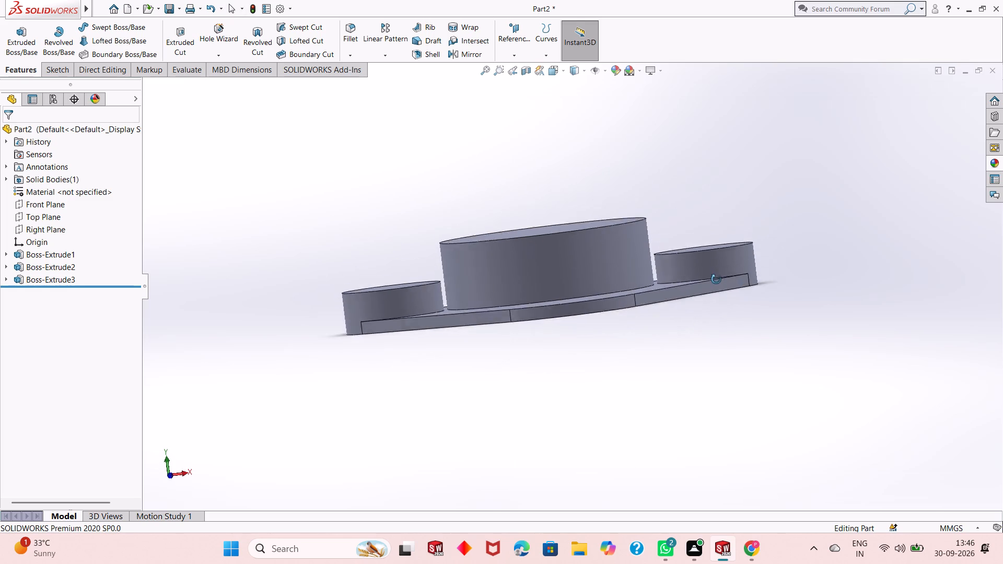
{"action": "middle_click_drag", "start_coordinate": [716, 279], "coordinate": [648, 347]}
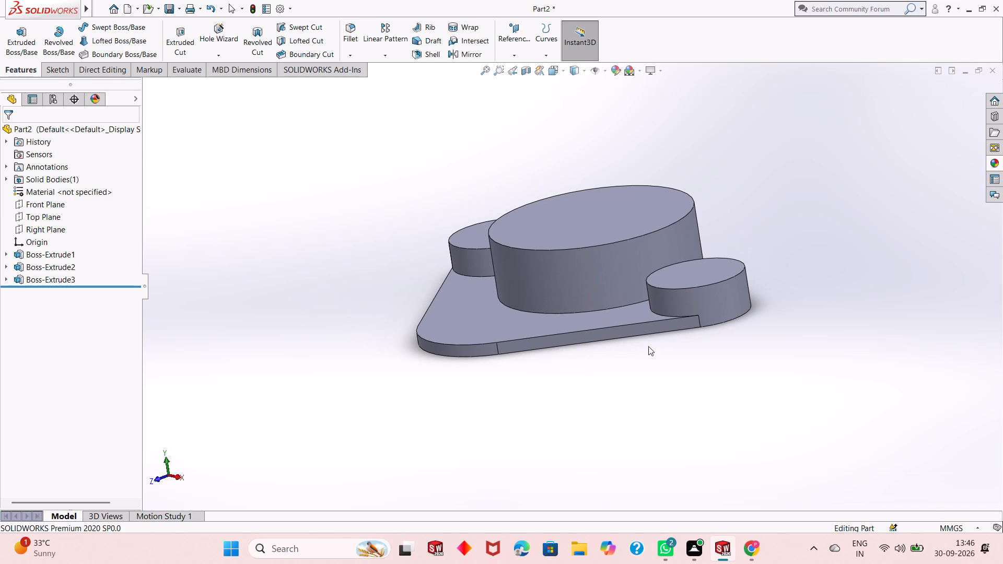
{"action": "middle_click_drag", "start_coordinate": [619, 392], "coordinate": [633, 344]}
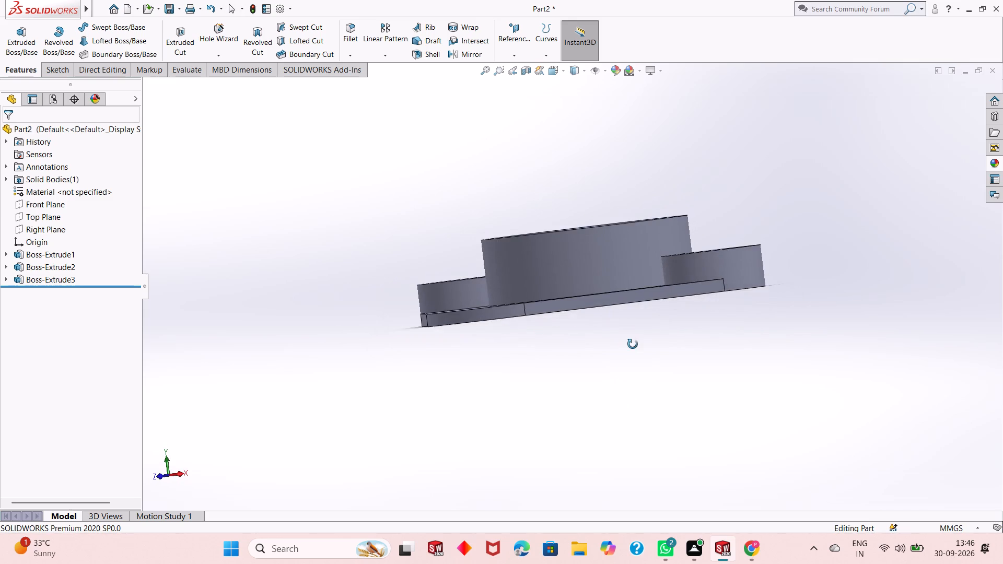
{"action": "middle_click_drag", "start_coordinate": [633, 344], "coordinate": [650, 392]}
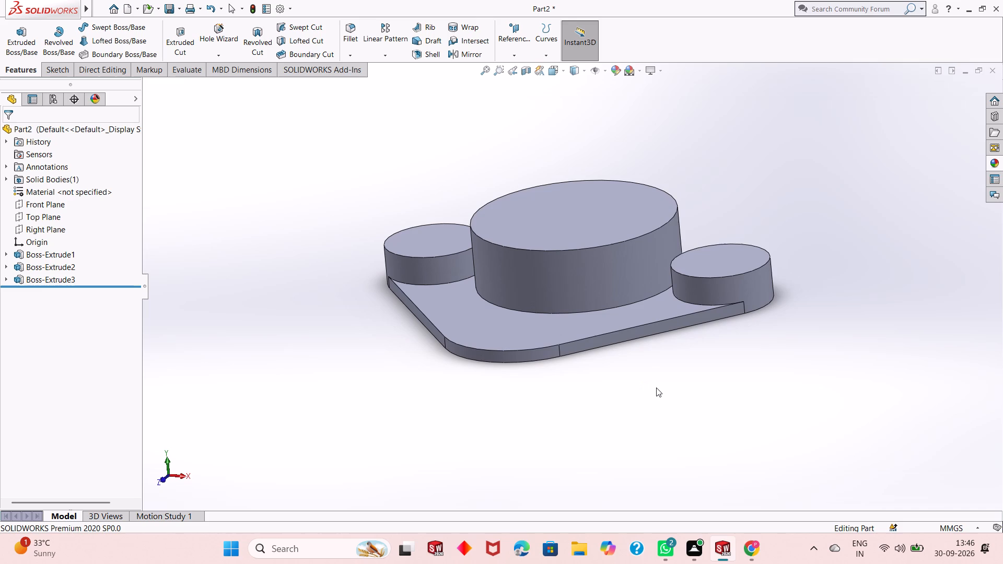
Undo the central and corner boss extrusions, going back to editing the three-circle sketch on the plate's top face.
{"action": "key", "text": "ctrl+z"}
{"action": "key", "text": "ctrl+z"}
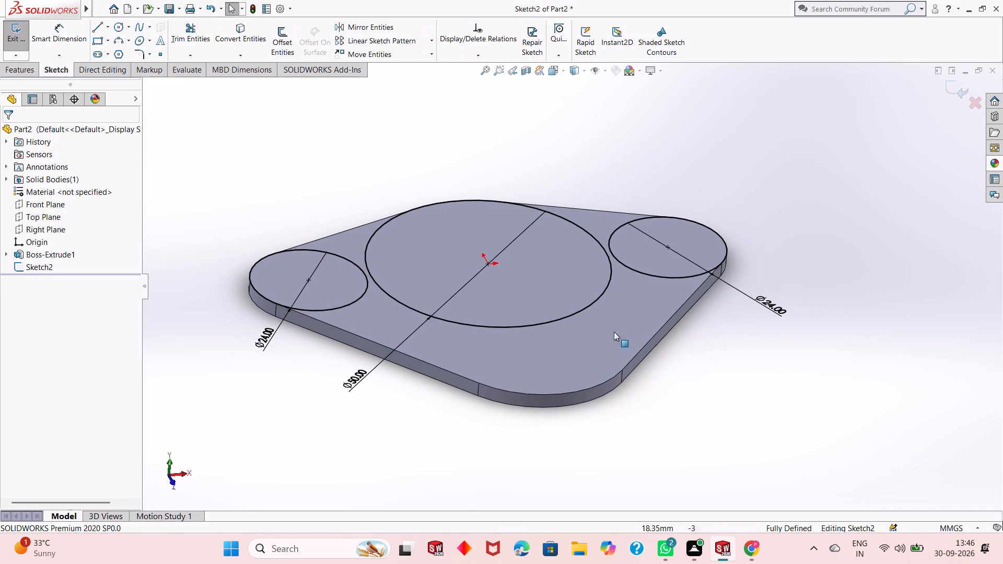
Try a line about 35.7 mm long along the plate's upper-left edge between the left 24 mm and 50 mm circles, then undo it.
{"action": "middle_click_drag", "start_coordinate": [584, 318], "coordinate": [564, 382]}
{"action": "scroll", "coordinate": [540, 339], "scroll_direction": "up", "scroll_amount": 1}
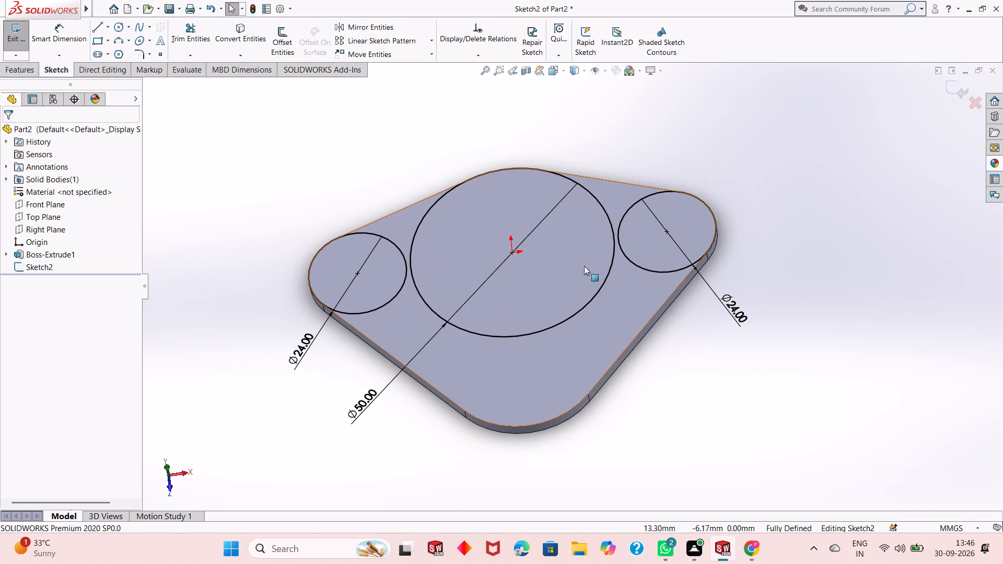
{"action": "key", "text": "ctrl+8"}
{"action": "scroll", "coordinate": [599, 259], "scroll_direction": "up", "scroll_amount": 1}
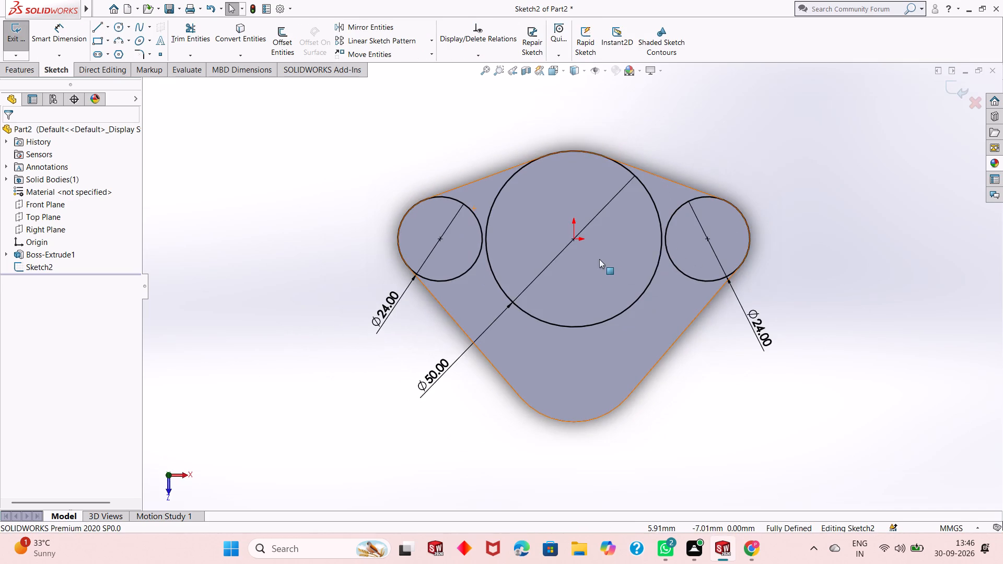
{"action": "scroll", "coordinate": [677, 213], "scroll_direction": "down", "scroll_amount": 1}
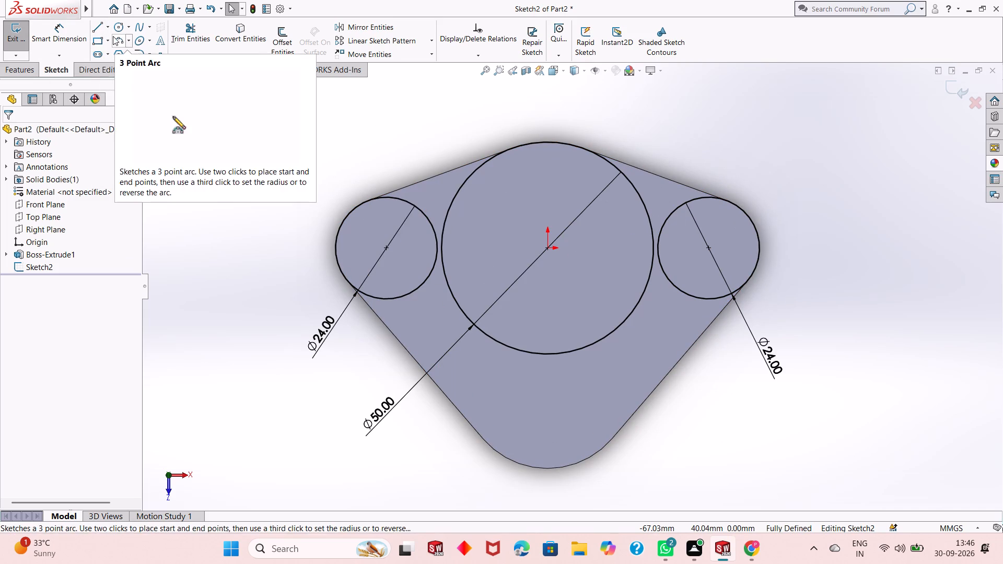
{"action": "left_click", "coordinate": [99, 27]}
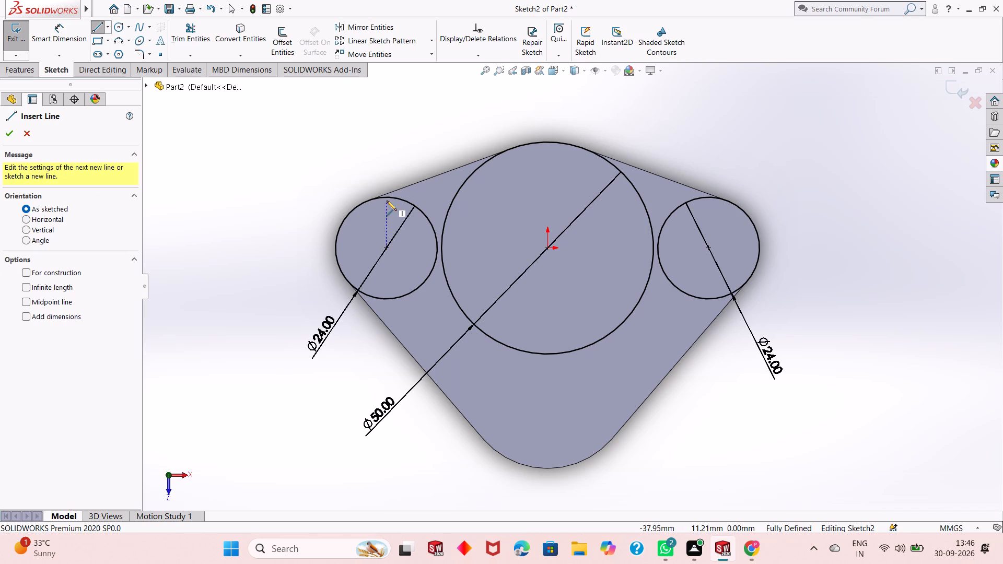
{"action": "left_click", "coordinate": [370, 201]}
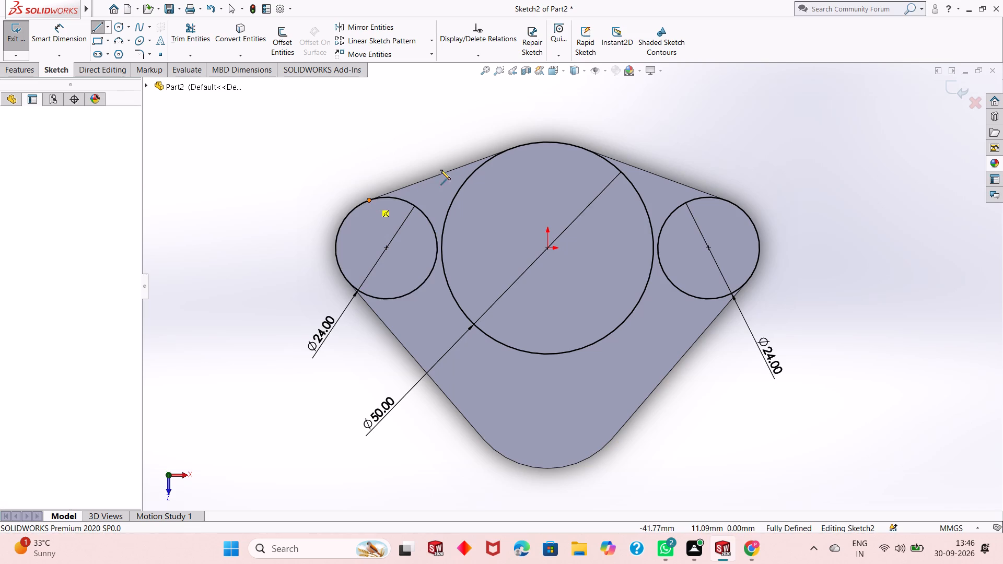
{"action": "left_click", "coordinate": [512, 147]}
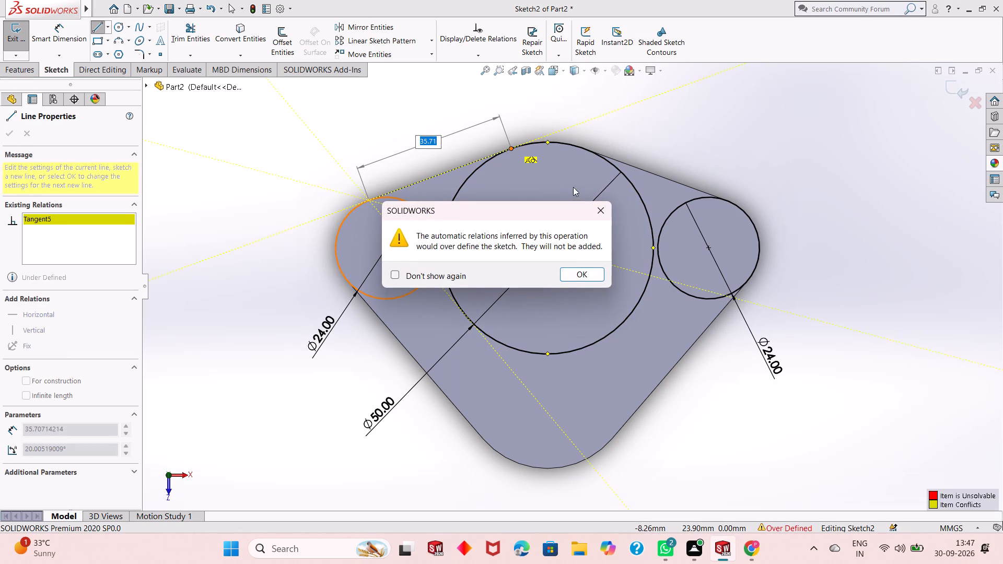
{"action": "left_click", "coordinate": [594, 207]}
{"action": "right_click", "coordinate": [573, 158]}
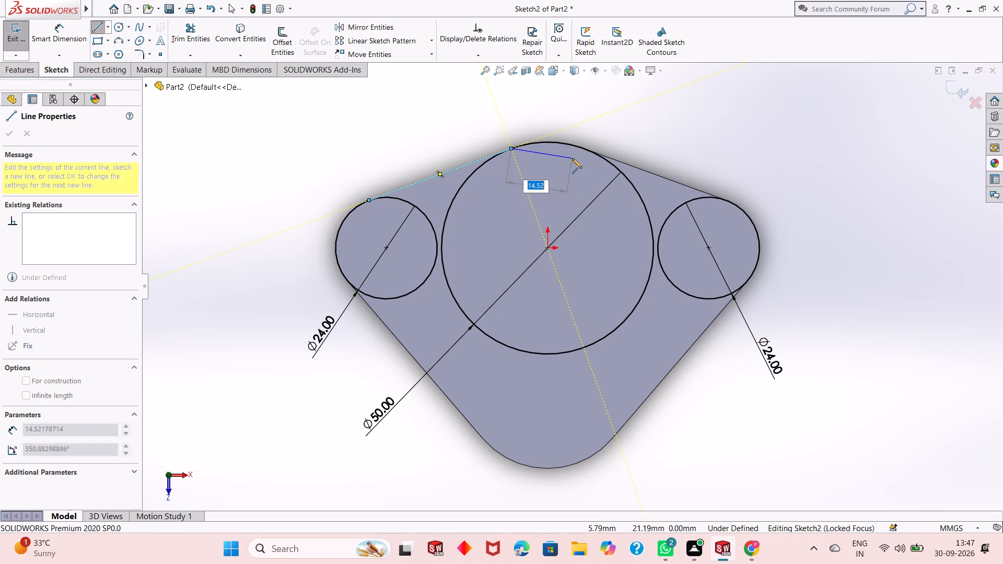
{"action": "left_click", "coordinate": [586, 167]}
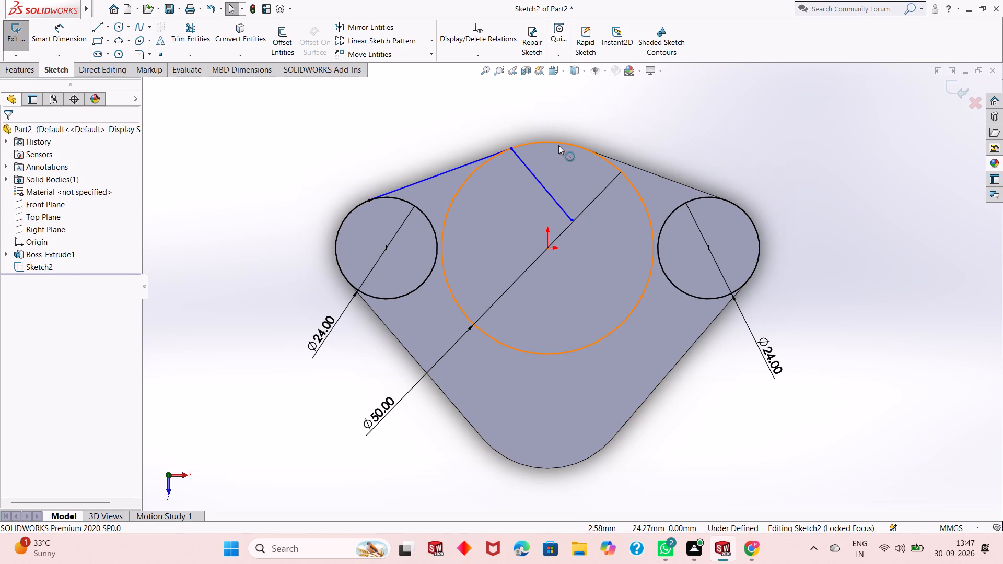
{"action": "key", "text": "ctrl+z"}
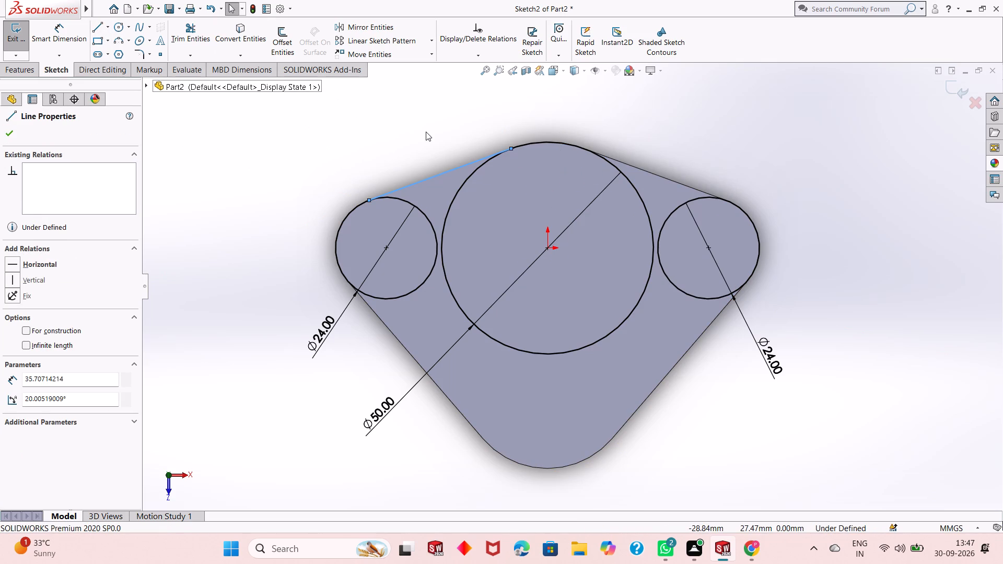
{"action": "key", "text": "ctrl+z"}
Sketch a line about 39.5 mm long from the left 24 mm circle's lower-left side to the 50 mm circle's lower-left side.
{"action": "left_click", "coordinate": [97, 27]}
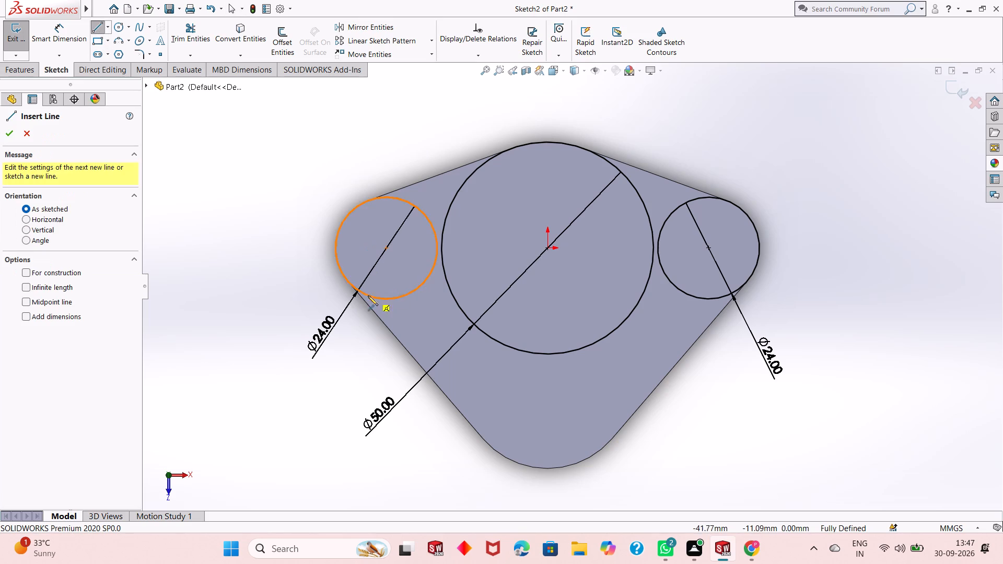
{"action": "left_click", "coordinate": [346, 278]}
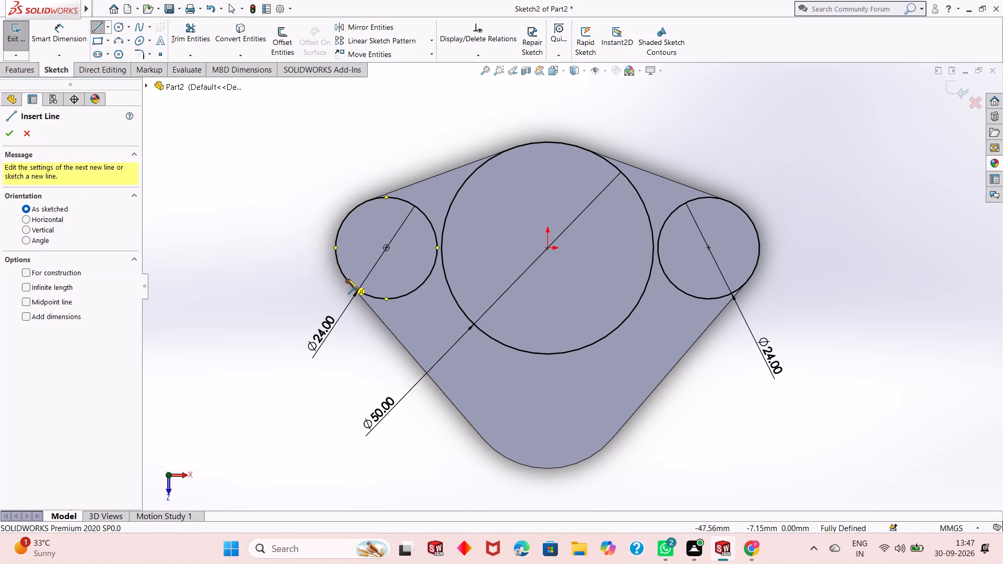
{"action": "left_click", "coordinate": [501, 347]}
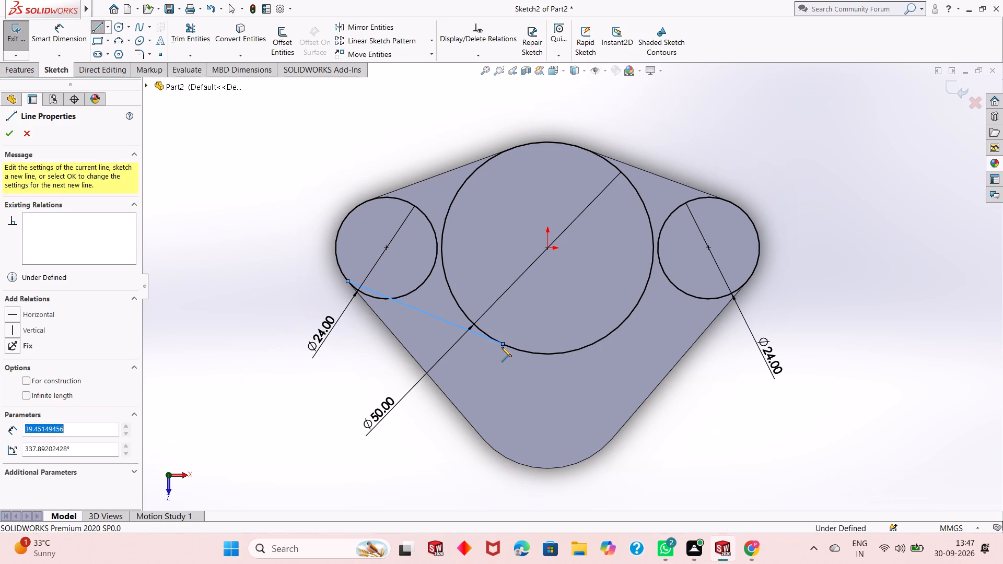
{"action": "key", "text": "Escape"}
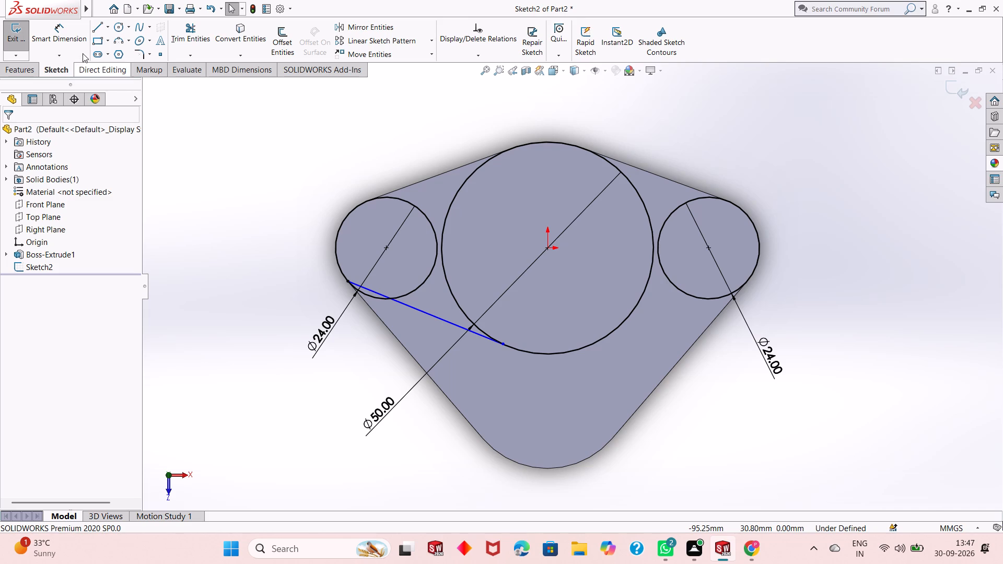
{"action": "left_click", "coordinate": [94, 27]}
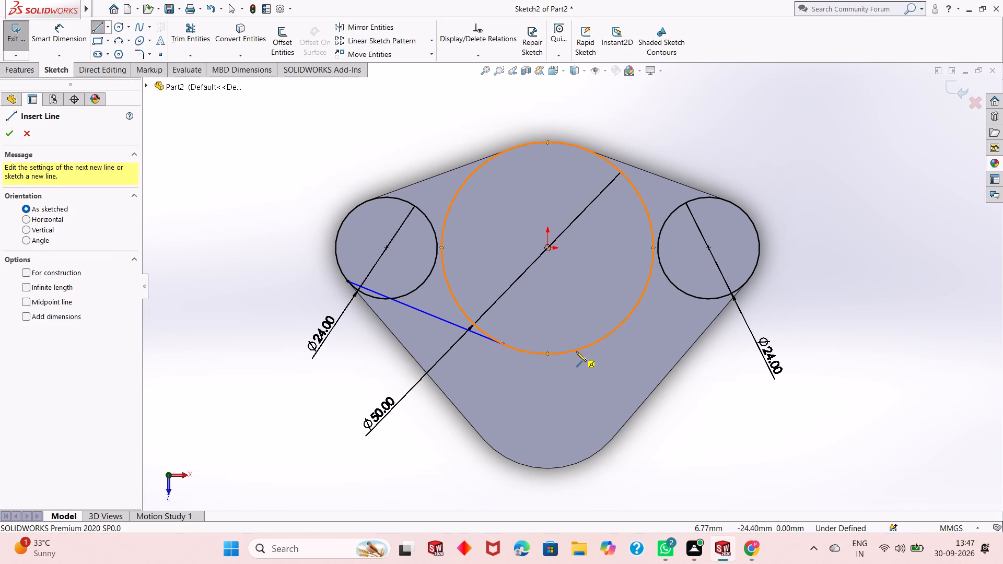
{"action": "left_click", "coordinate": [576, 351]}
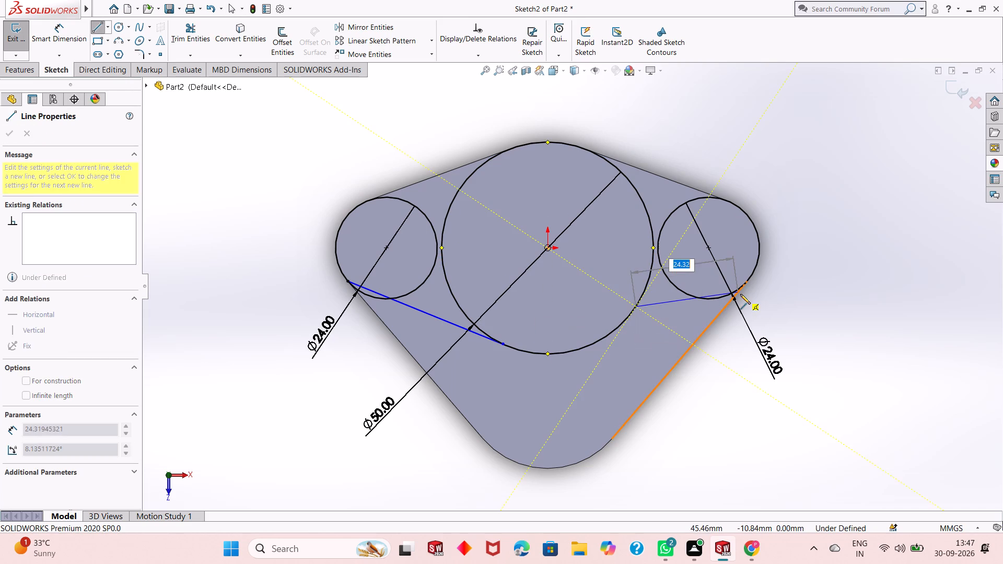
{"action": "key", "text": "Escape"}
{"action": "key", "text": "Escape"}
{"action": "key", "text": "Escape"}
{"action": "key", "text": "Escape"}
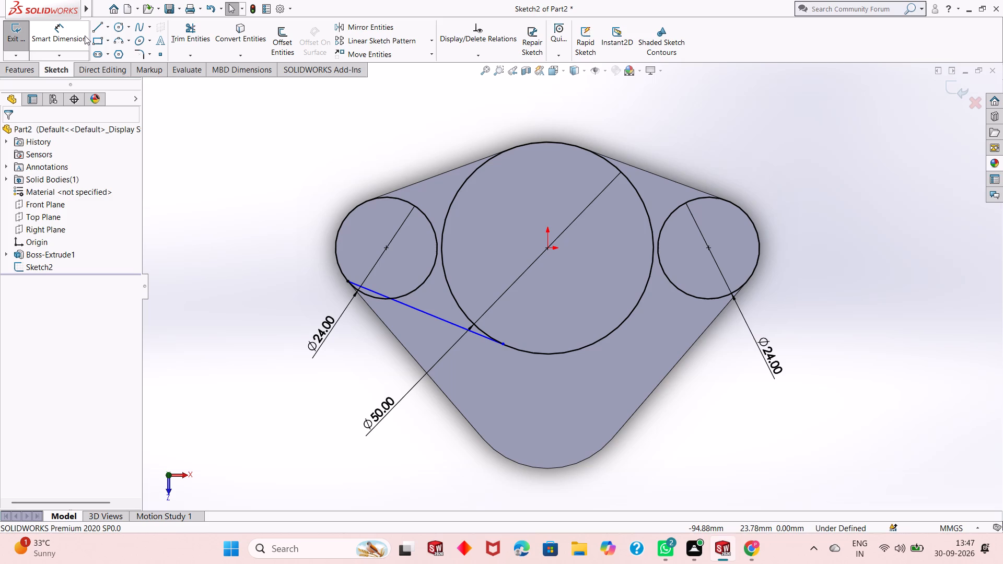
Sketch a matching line from the 50 mm circle's lower-right side to the lower-right side of the right 24 mm circle.
{"action": "left_click", "coordinate": [95, 27]}
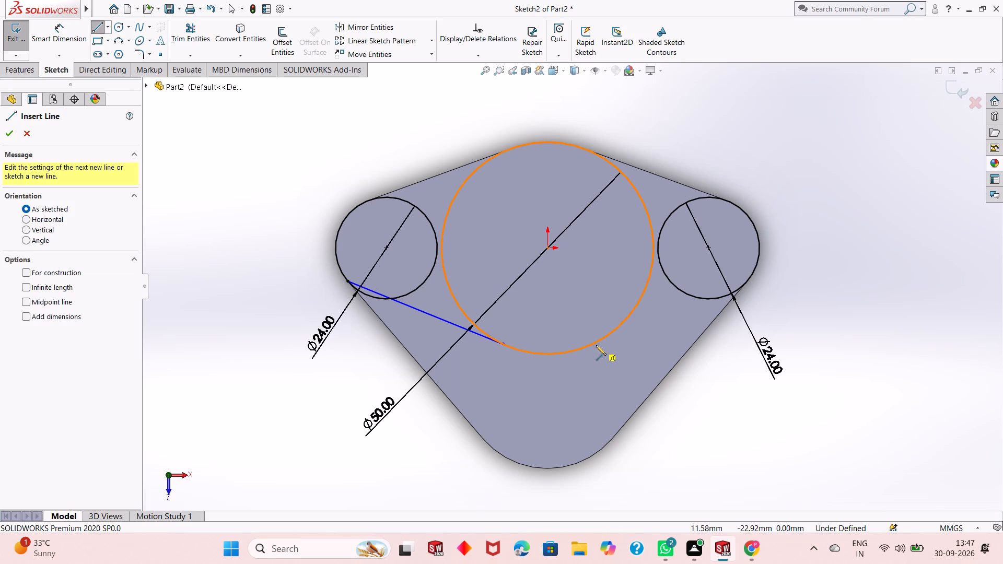
{"action": "left_click", "coordinate": [589, 347]}
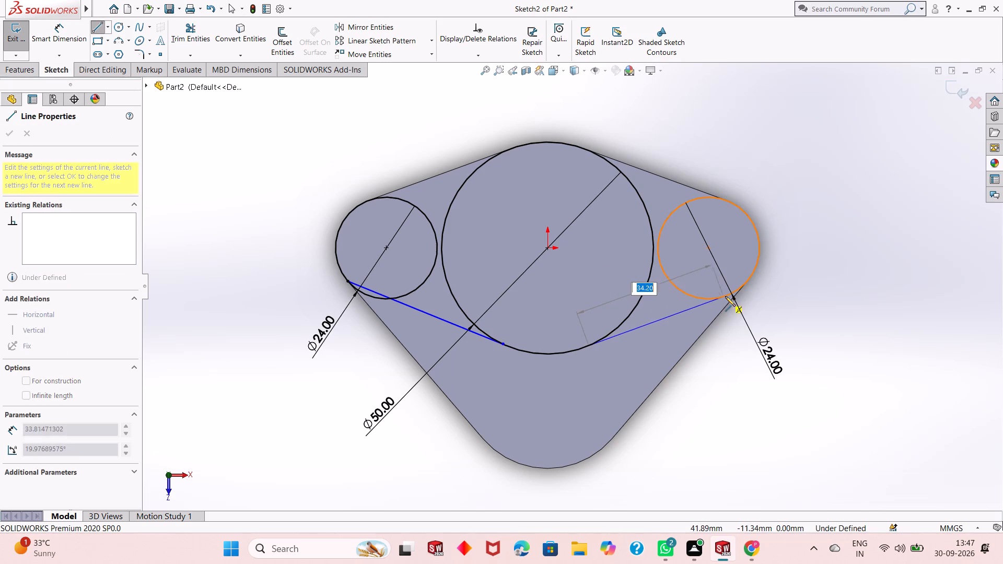
{"action": "left_click", "coordinate": [736, 289]}
{"action": "key", "text": "Escape"}
{"action": "key", "text": "Escape"}
{"action": "key", "text": "Escape"}
{"action": "key", "text": "Escape"}
{"action": "key", "text": "Escape"}
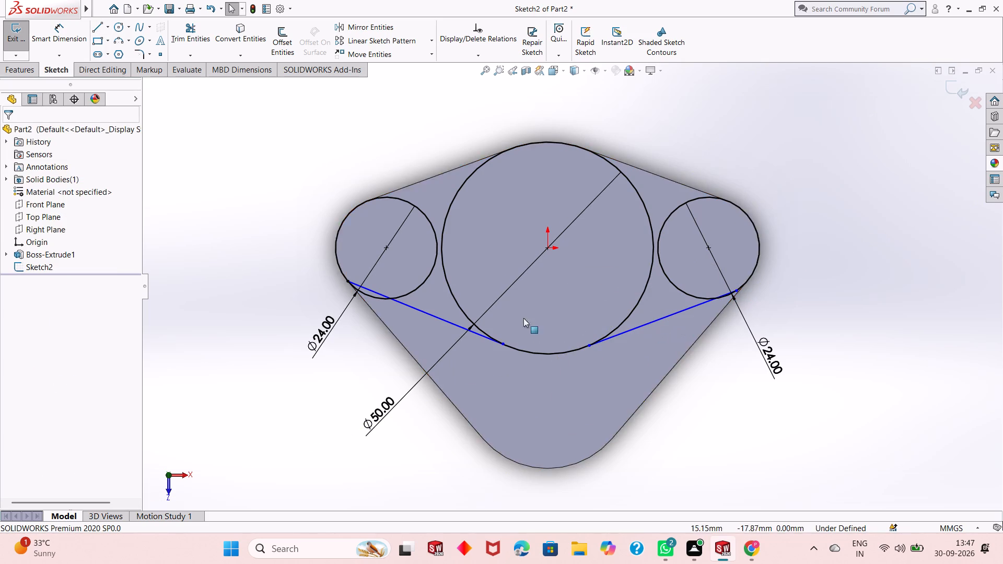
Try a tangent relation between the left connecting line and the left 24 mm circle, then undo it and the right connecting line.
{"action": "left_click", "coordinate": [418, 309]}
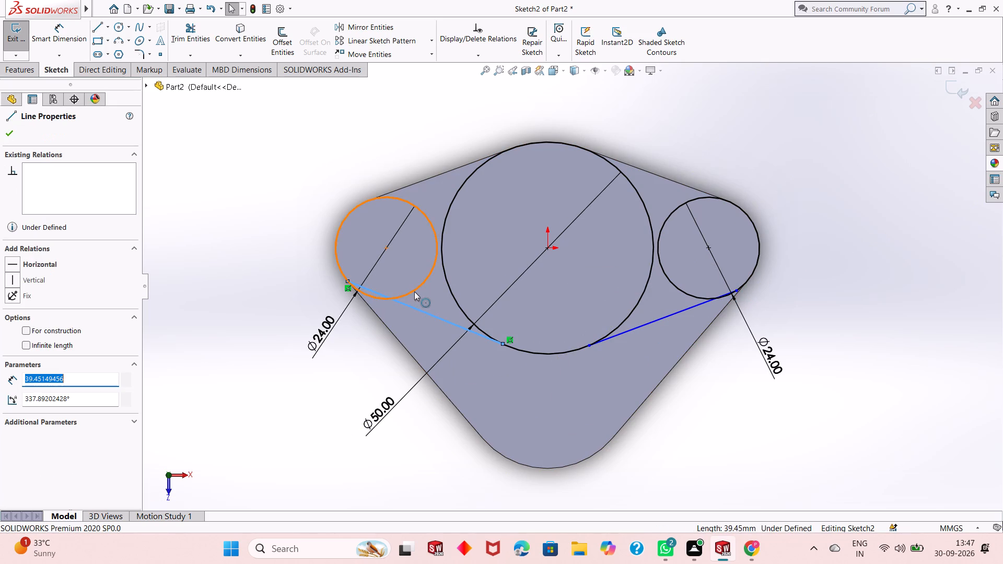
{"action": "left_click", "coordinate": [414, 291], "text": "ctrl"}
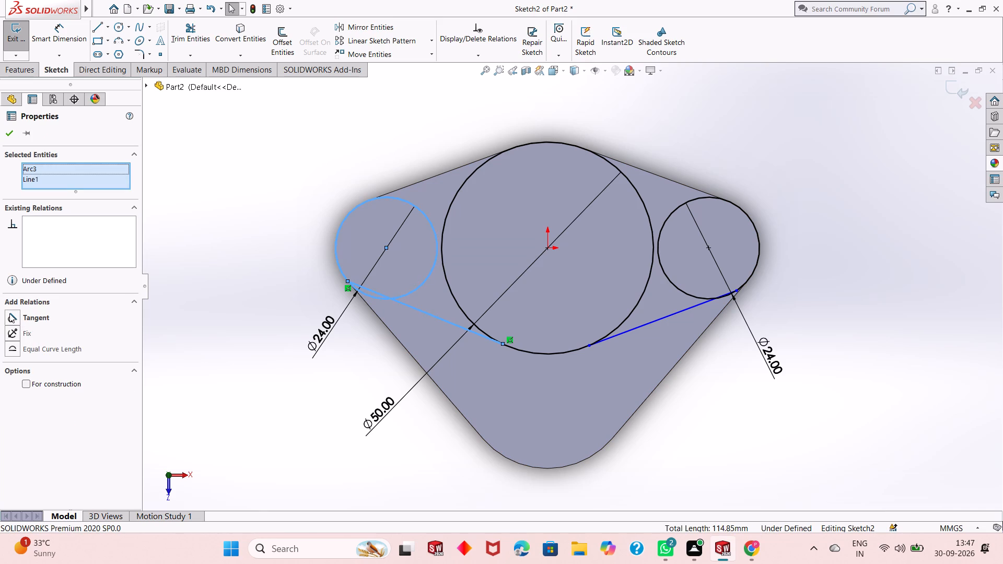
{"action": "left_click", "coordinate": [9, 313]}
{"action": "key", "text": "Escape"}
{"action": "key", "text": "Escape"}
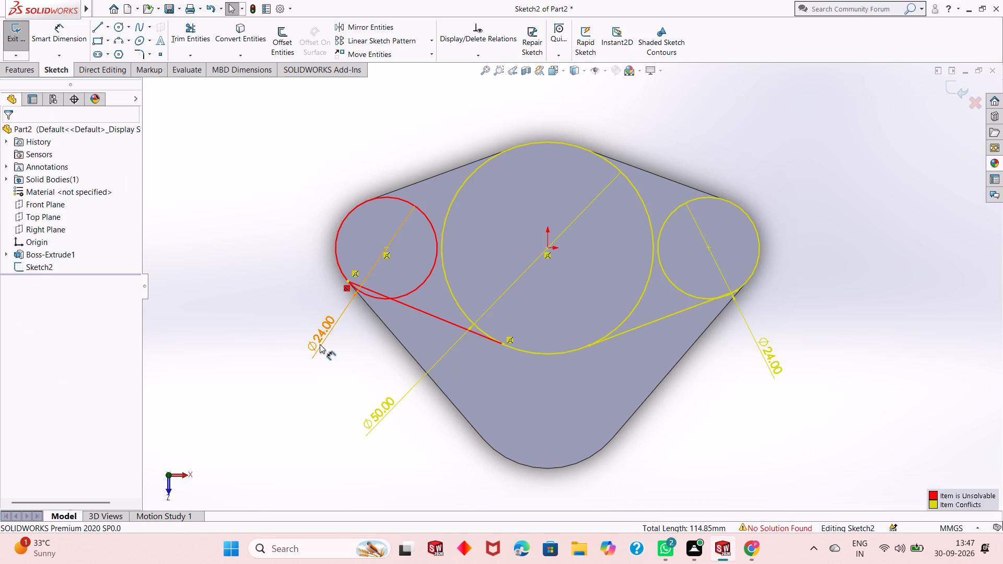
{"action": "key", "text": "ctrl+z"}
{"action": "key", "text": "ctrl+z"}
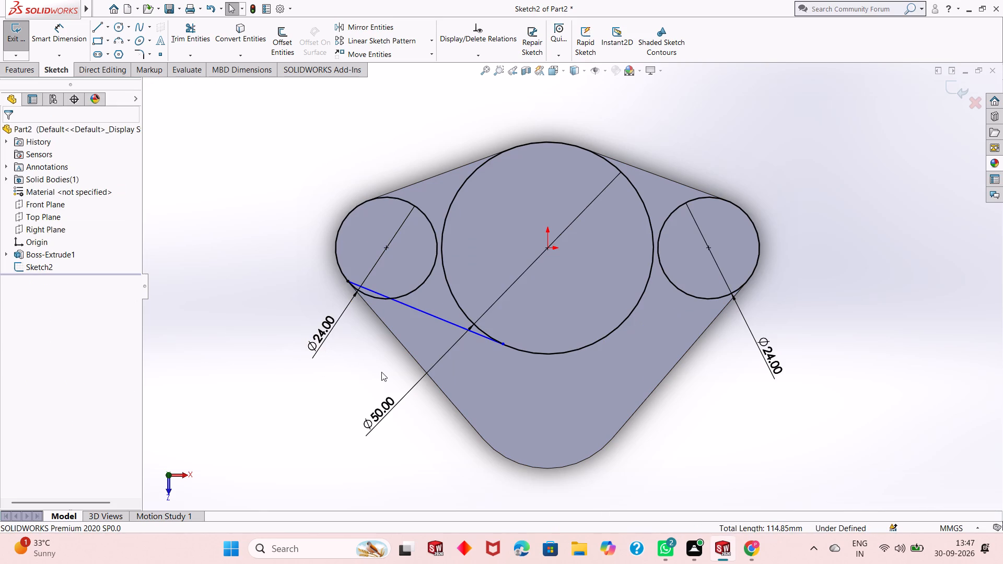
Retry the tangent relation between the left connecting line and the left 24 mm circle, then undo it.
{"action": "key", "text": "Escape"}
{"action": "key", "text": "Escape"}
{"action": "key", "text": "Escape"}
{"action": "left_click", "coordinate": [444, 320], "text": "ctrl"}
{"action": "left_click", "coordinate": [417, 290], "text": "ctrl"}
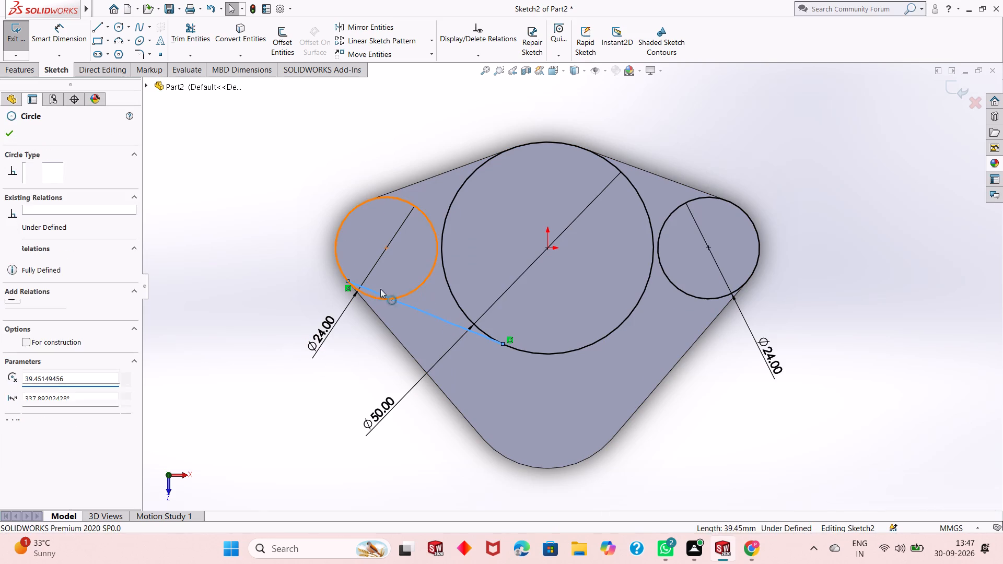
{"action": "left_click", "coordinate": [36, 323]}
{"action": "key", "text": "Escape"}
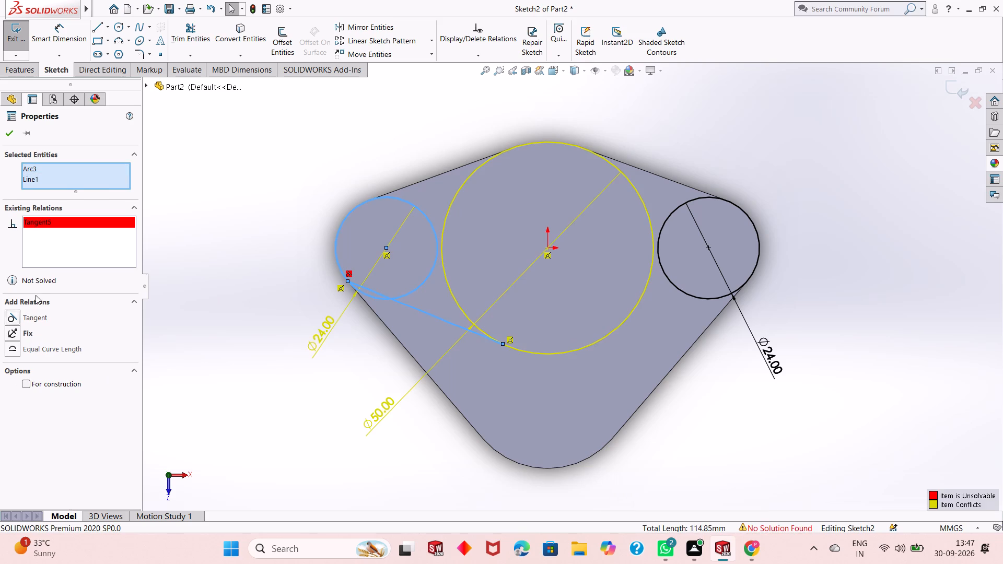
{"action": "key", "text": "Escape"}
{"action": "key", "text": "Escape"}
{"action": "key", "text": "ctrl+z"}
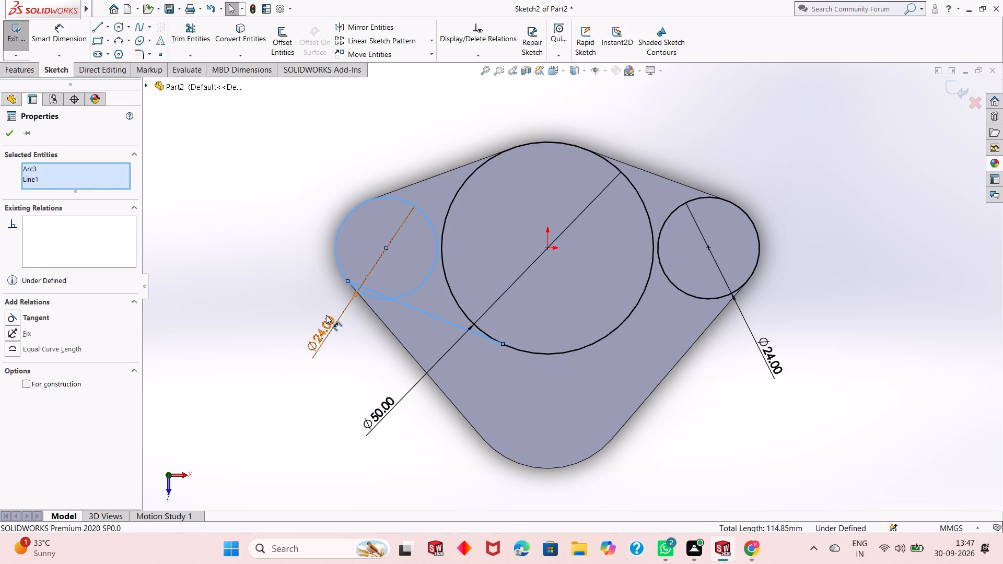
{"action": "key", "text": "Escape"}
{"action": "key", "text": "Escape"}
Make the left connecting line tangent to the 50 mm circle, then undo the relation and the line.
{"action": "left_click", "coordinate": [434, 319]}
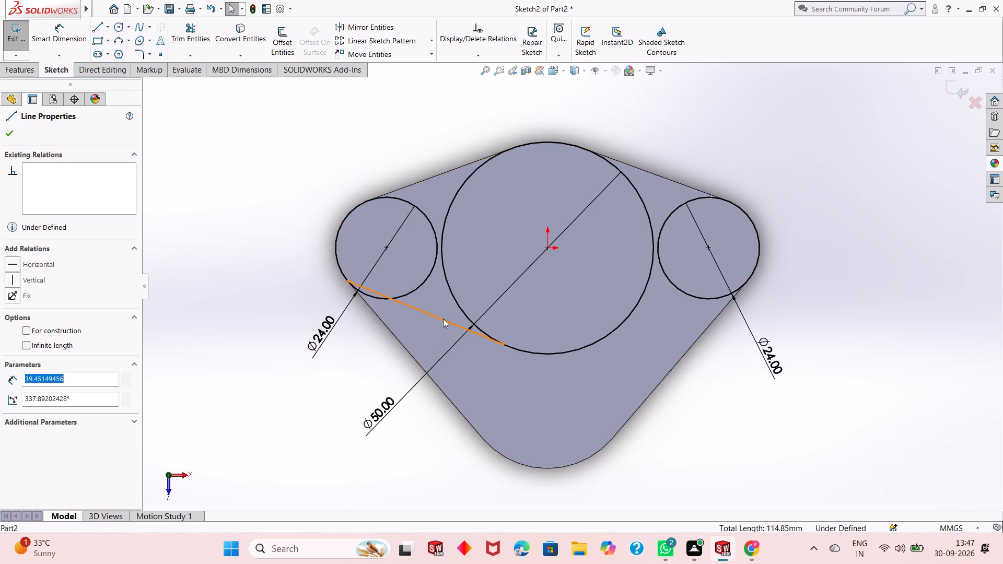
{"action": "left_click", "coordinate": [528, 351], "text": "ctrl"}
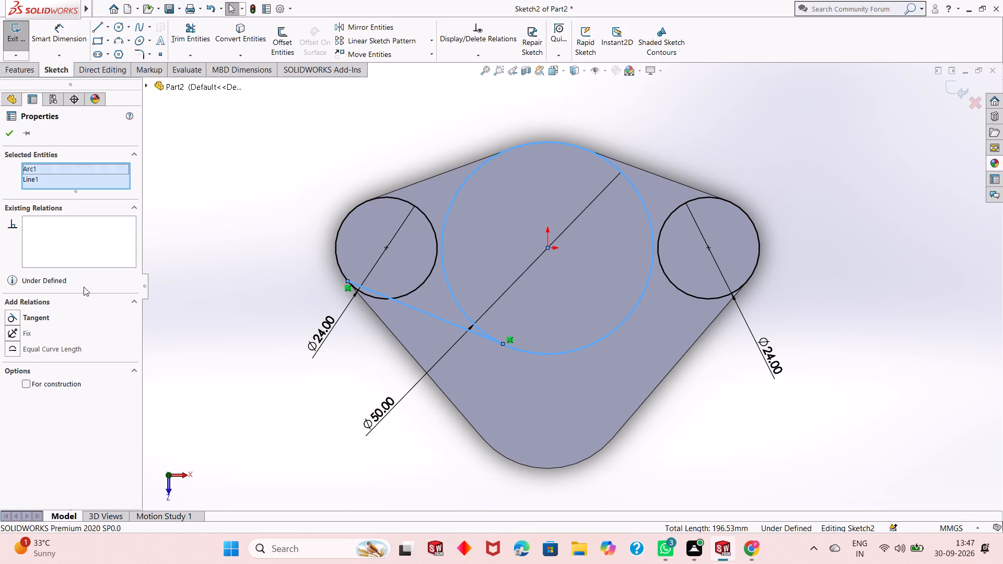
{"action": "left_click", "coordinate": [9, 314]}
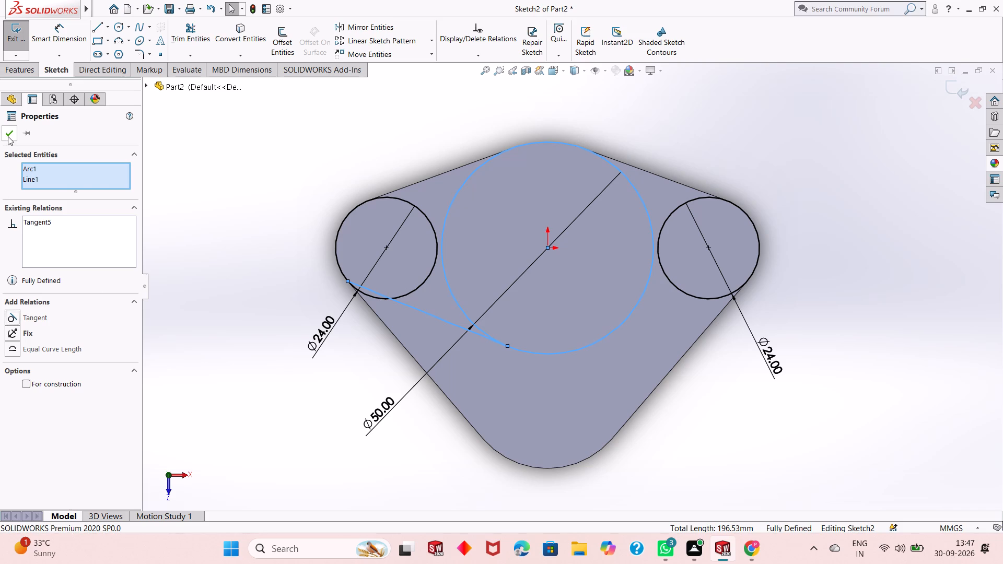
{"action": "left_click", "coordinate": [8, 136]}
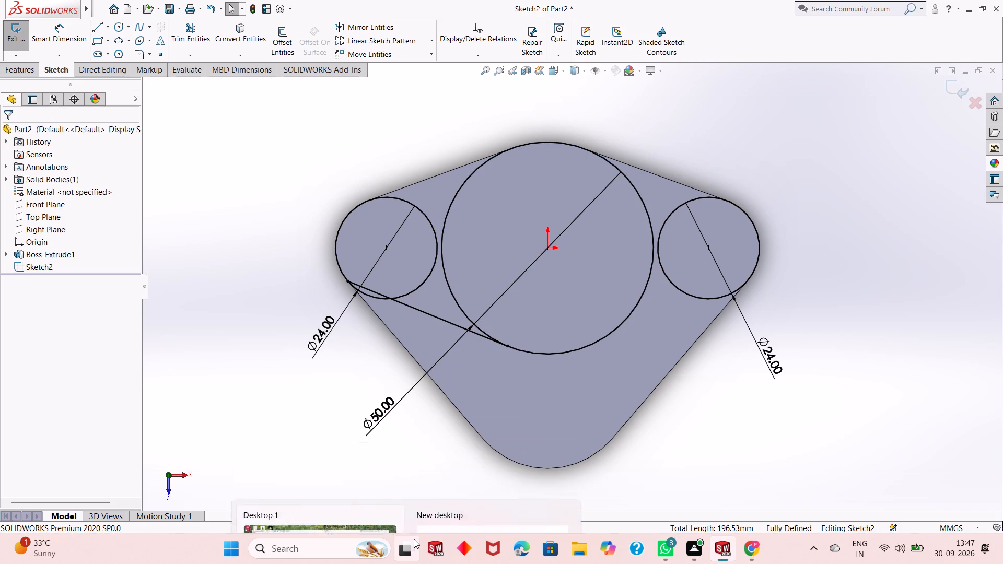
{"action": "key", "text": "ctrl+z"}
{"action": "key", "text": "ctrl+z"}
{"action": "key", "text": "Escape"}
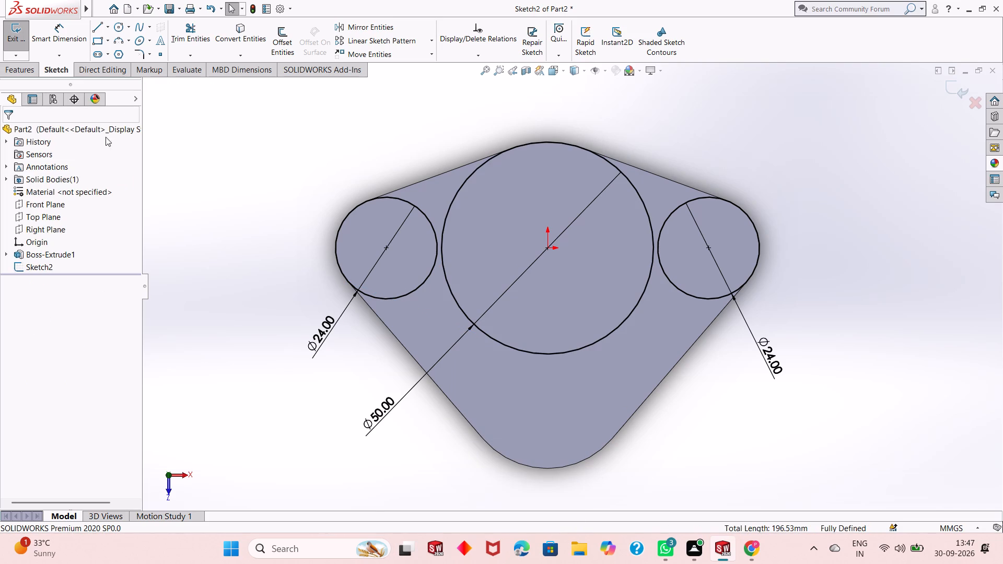
Sketch a tangent line about 35.7 mm long from the left 24 mm circle's lower side to the 50 mm circle's lower-left side.
{"action": "left_click", "coordinate": [95, 26]}
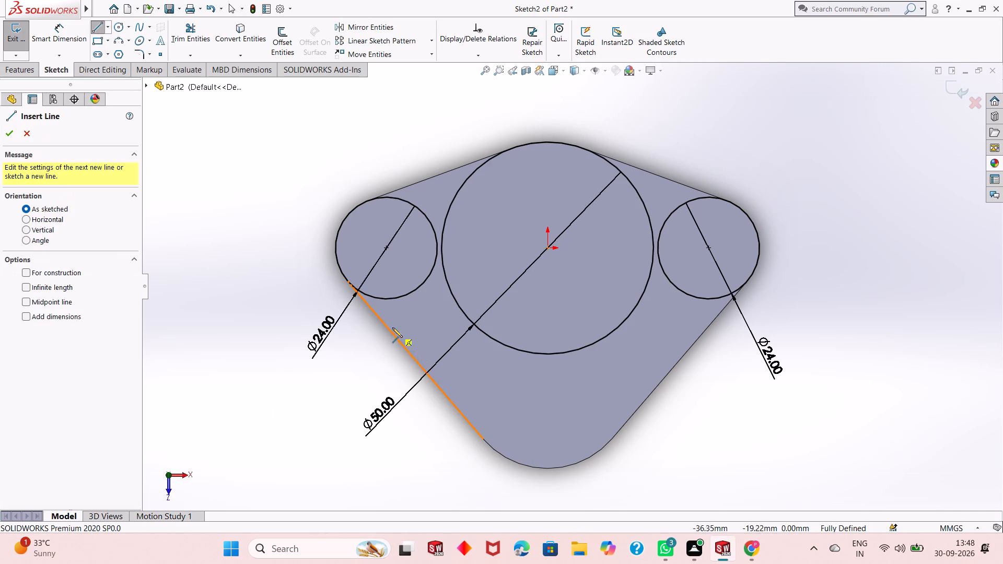
{"action": "left_click", "coordinate": [366, 297]}
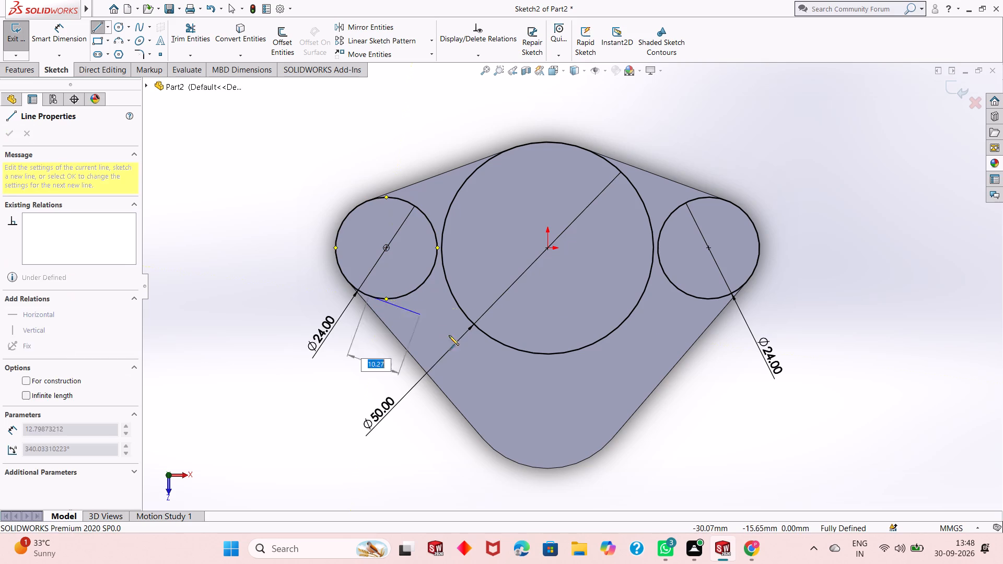
{"action": "left_click", "coordinate": [519, 352]}
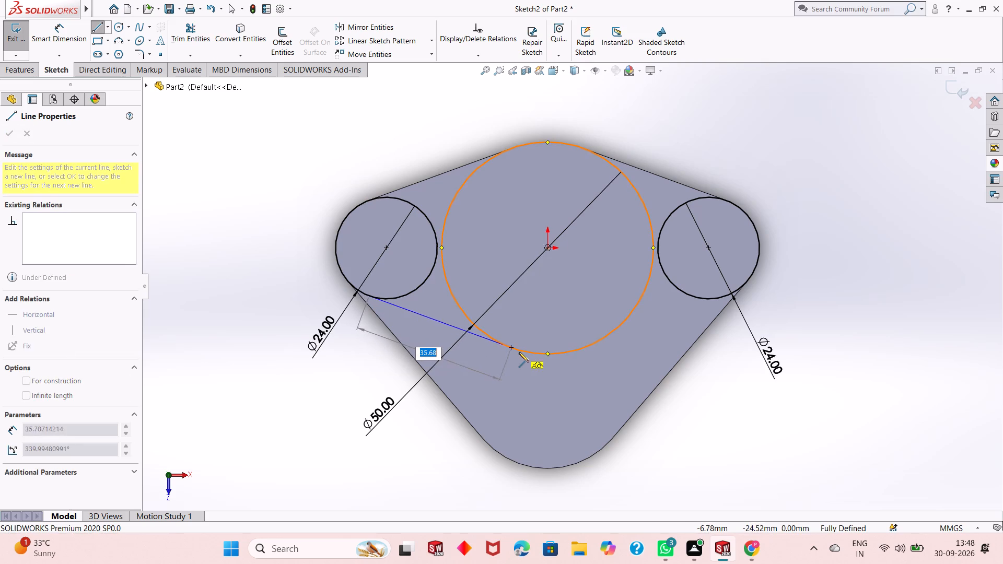
{"action": "key", "text": "Escape"}
{"action": "key", "text": "Escape"}
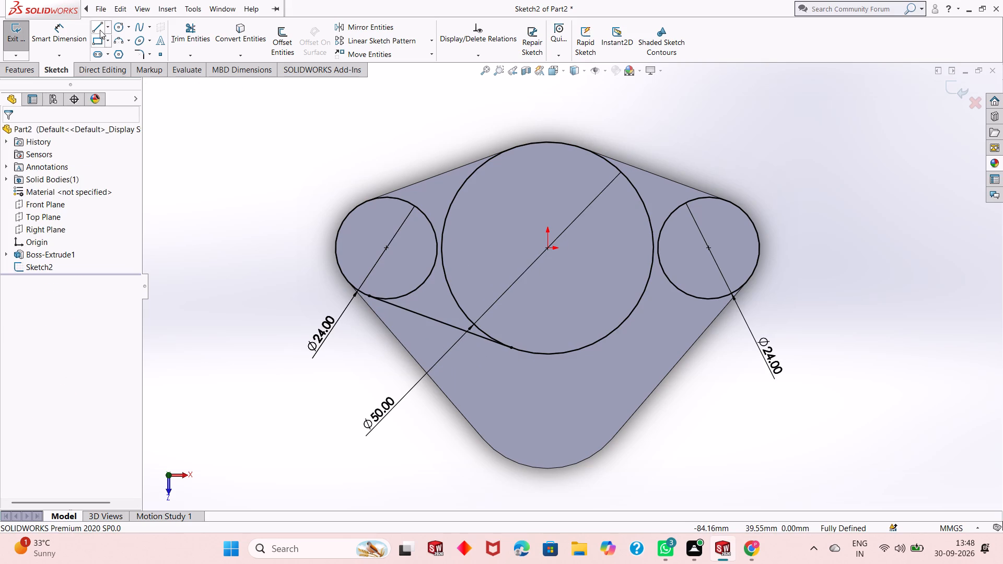
Sketch a matching tangent line from the 50 mm circle's lower-right side to the lower side of the right 24 mm circle.
{"action": "left_click", "coordinate": [99, 29]}
{"action": "left_click", "coordinate": [593, 344]}
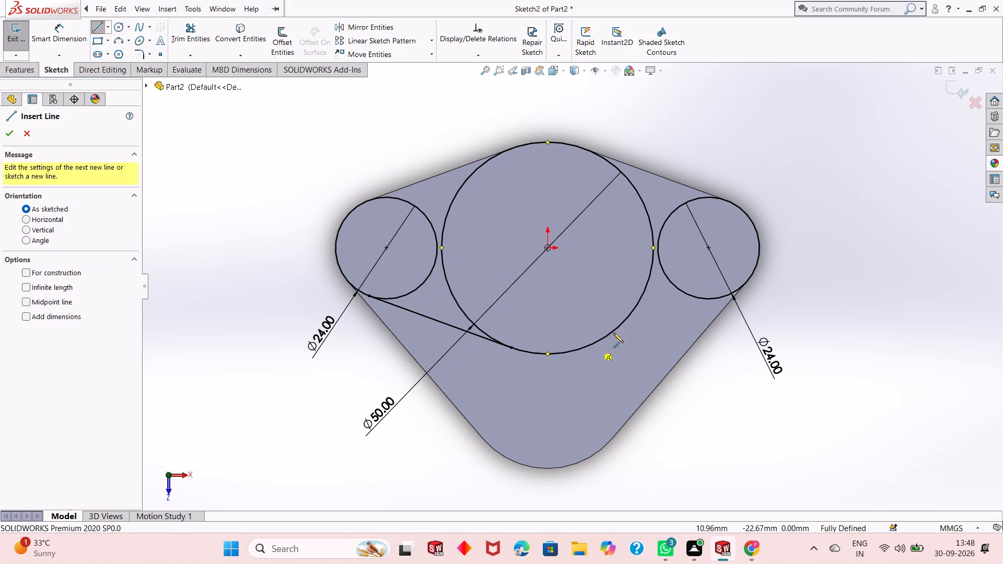
{"action": "left_click", "coordinate": [720, 296]}
{"action": "key", "text": "Escape"}
{"action": "key", "text": "Escape"}
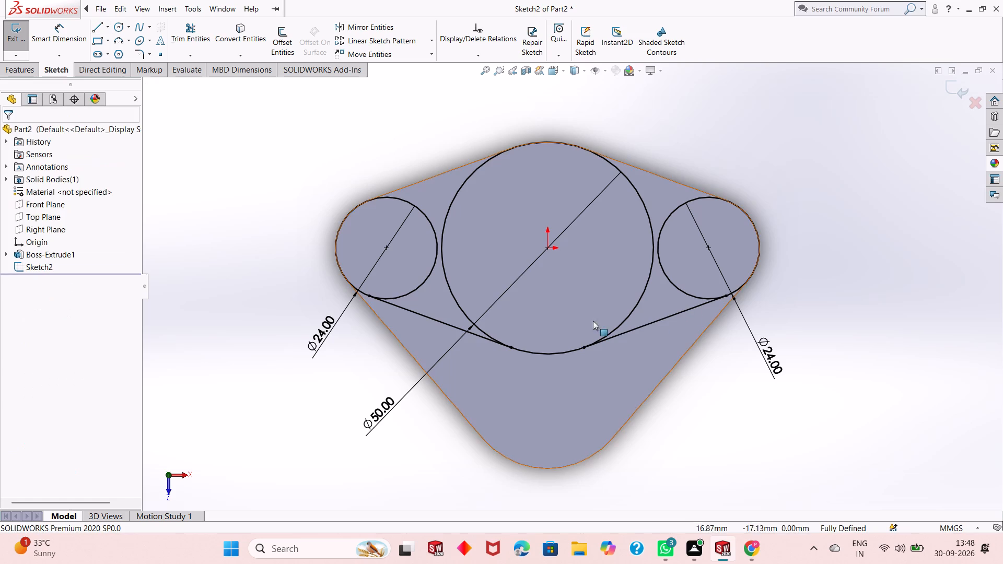
Convert the plate's two straight upper edges into sketch lines joining the 50 mm circle to both 24 mm circles.
{"action": "left_click", "coordinate": [246, 42]}
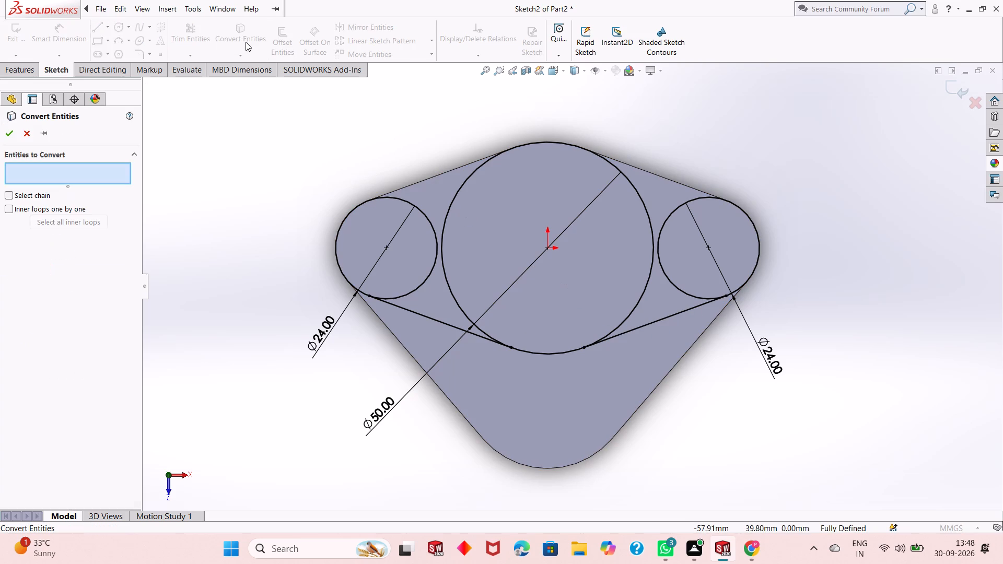
{"action": "left_click", "coordinate": [416, 185]}
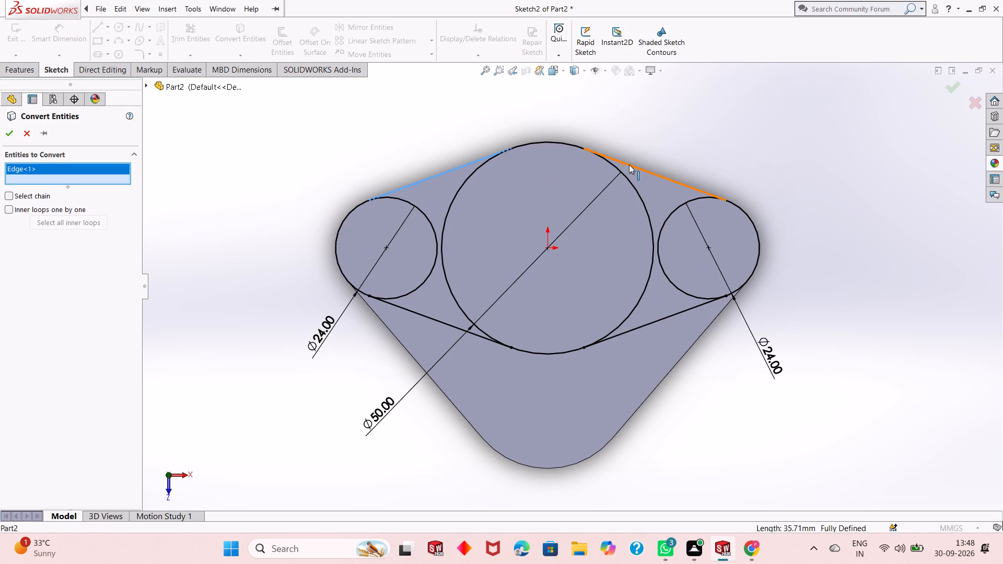
{"action": "left_click", "coordinate": [630, 164]}
{"action": "left_click", "coordinate": [11, 134]}
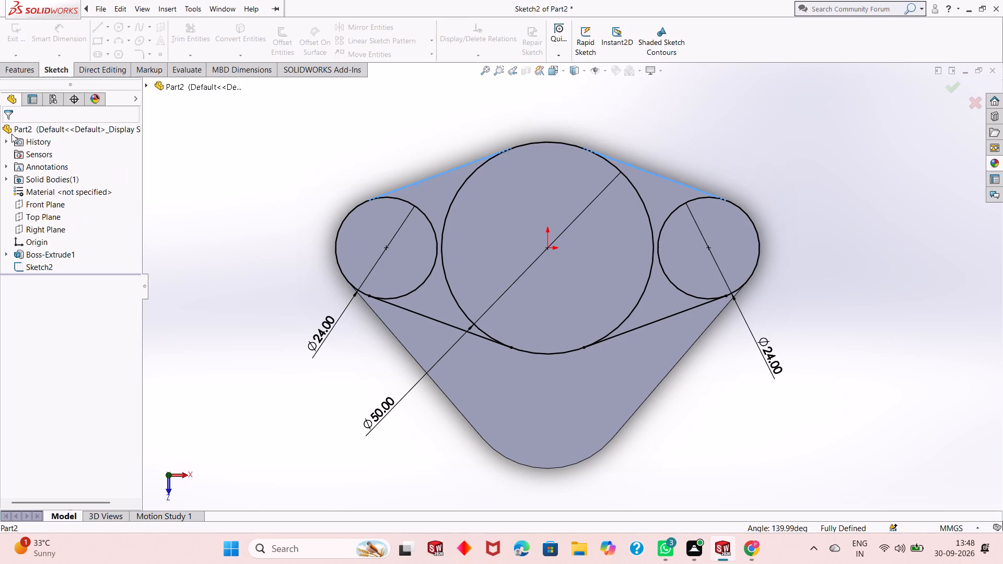
Extrude both 24 mm circle regions and the two tapered regions beside the 50 mm circle as a 7 mm blind boss.
{"action": "middle_click_drag", "start_coordinate": [355, 152], "coordinate": [361, 195]}
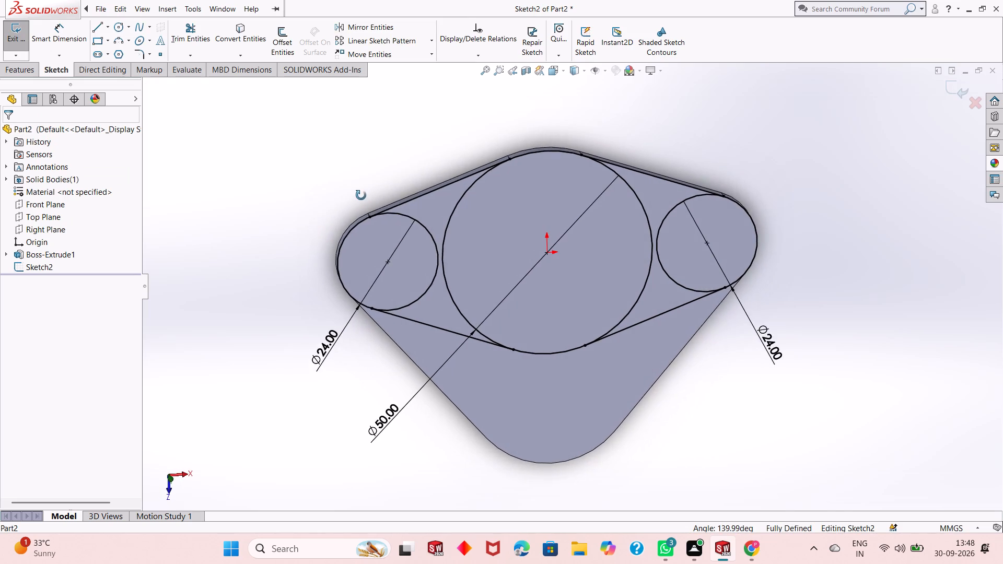
{"action": "middle_click_drag", "start_coordinate": [361, 195], "coordinate": [343, 127]}
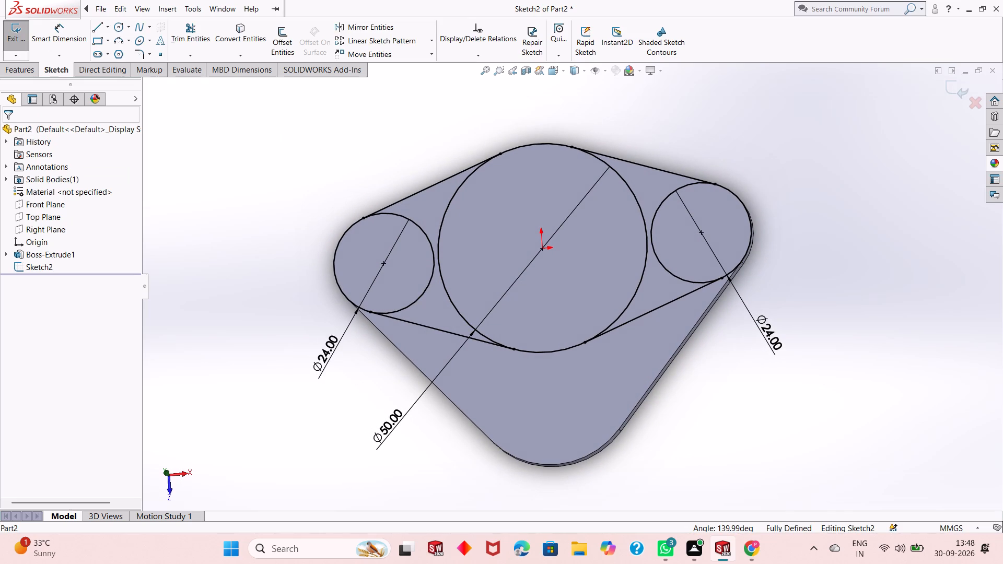
{"action": "left_click", "coordinate": [21, 72]}
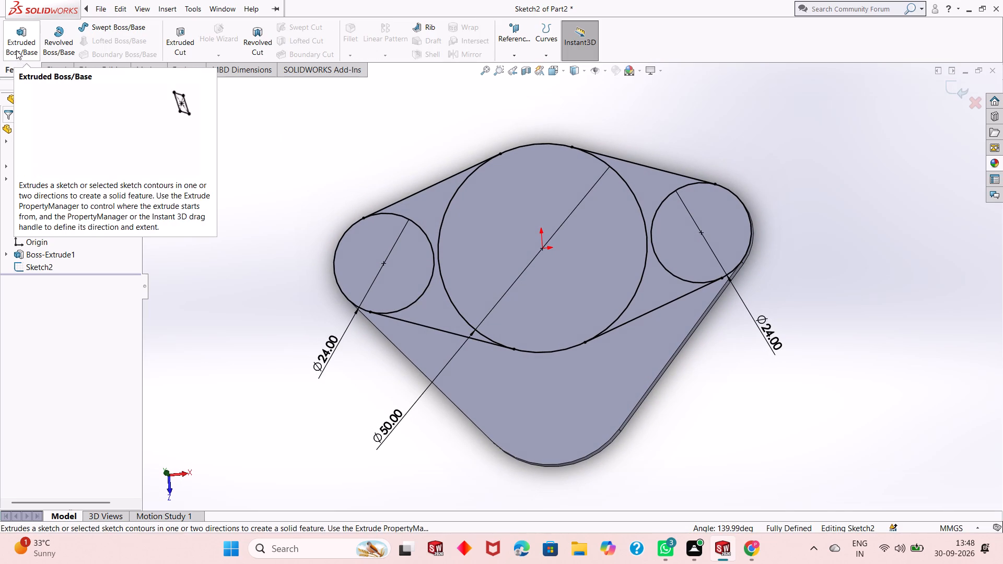
{"action": "left_click", "coordinate": [16, 50]}
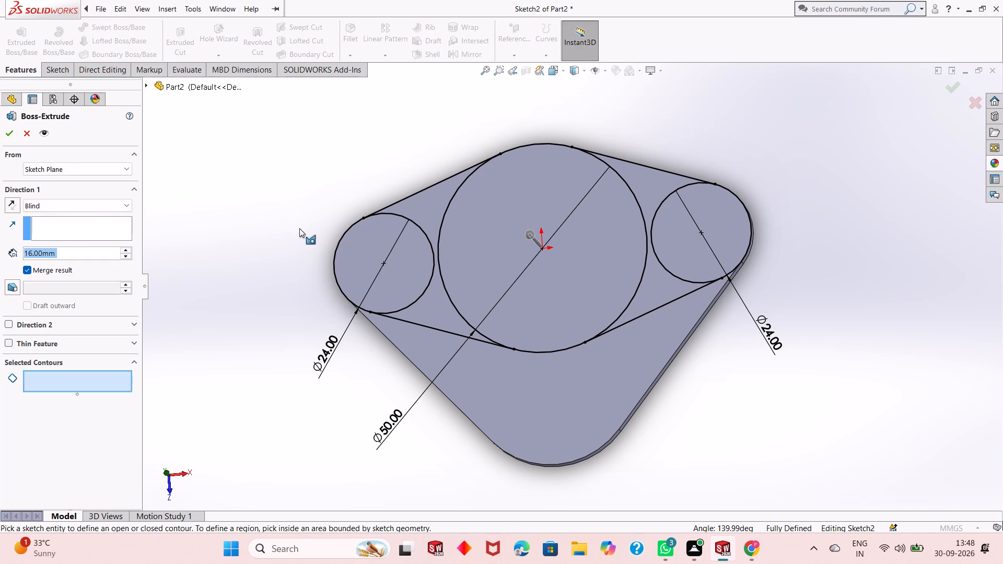
{"action": "left_click", "coordinate": [422, 206]}
{"action": "left_click", "coordinate": [394, 242]}
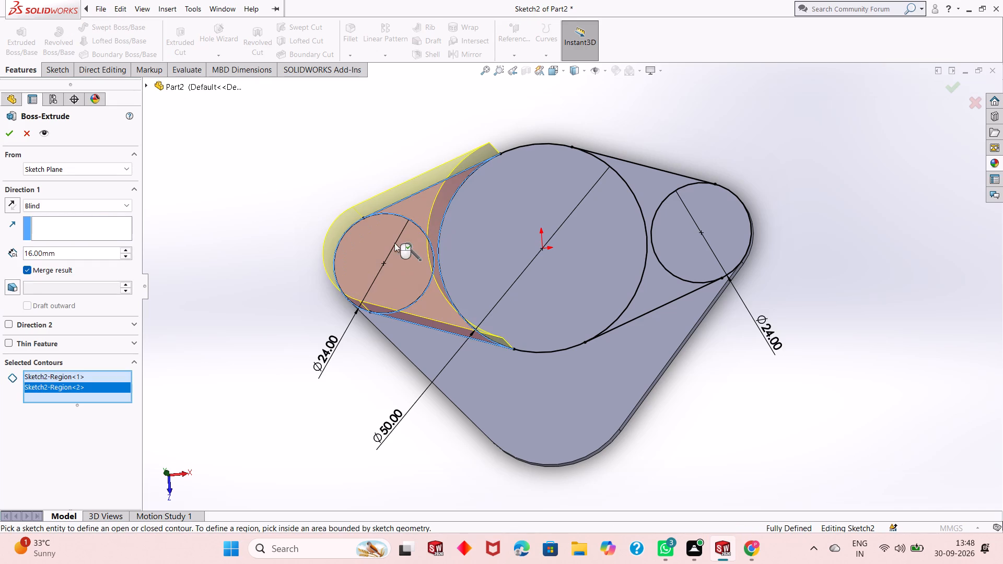
{"action": "left_click", "coordinate": [654, 185]}
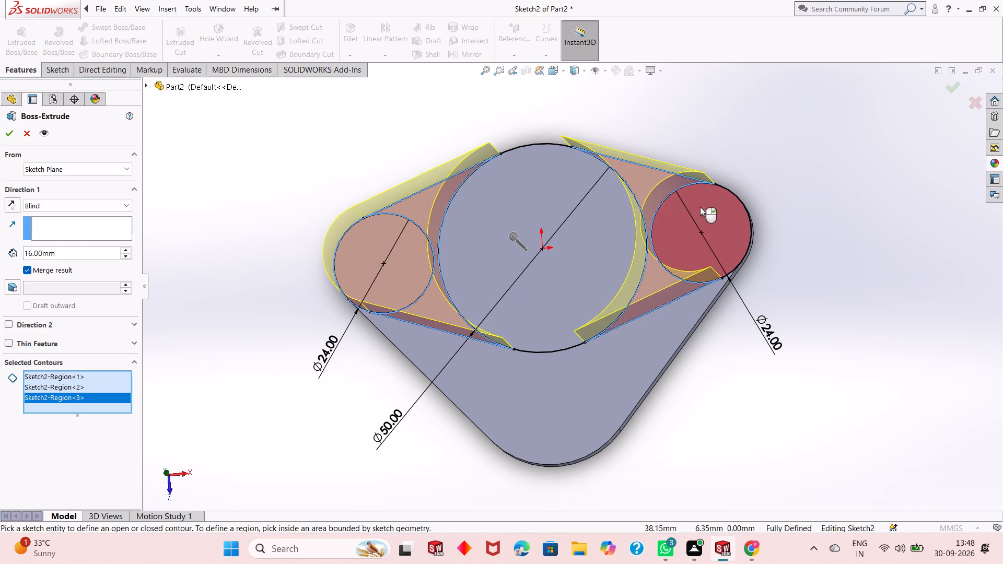
{"action": "left_click", "coordinate": [701, 208]}
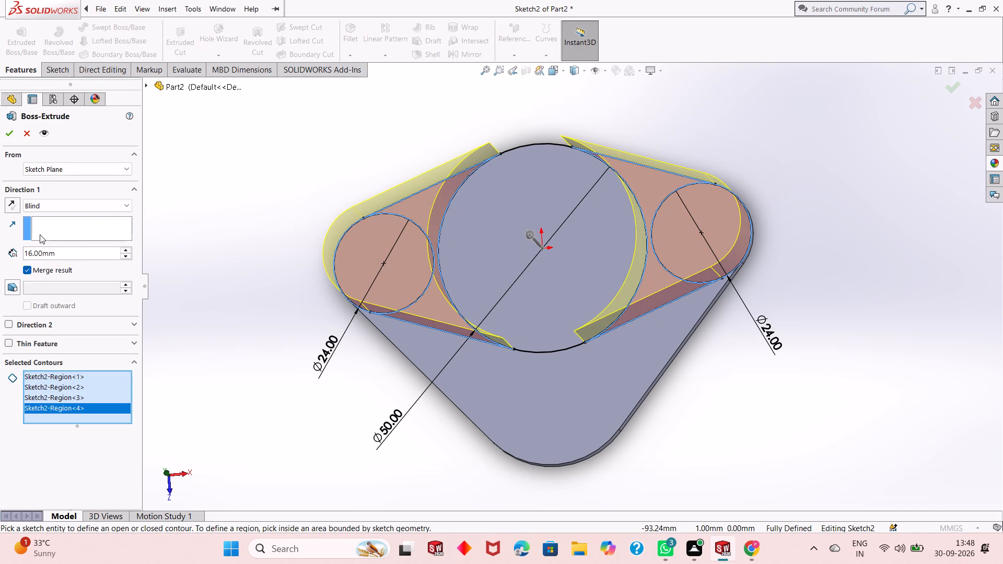
{"action": "double_click", "coordinate": [62, 247]}
{"action": "double_click", "coordinate": [69, 255]}
{"action": "key", "text": "7"}
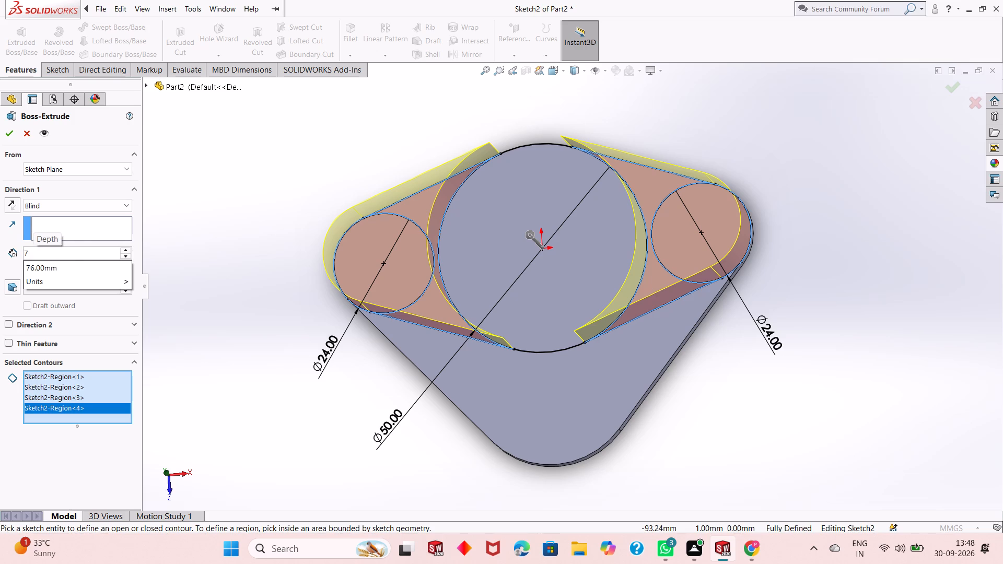
{"action": "key", "text": "Return"}
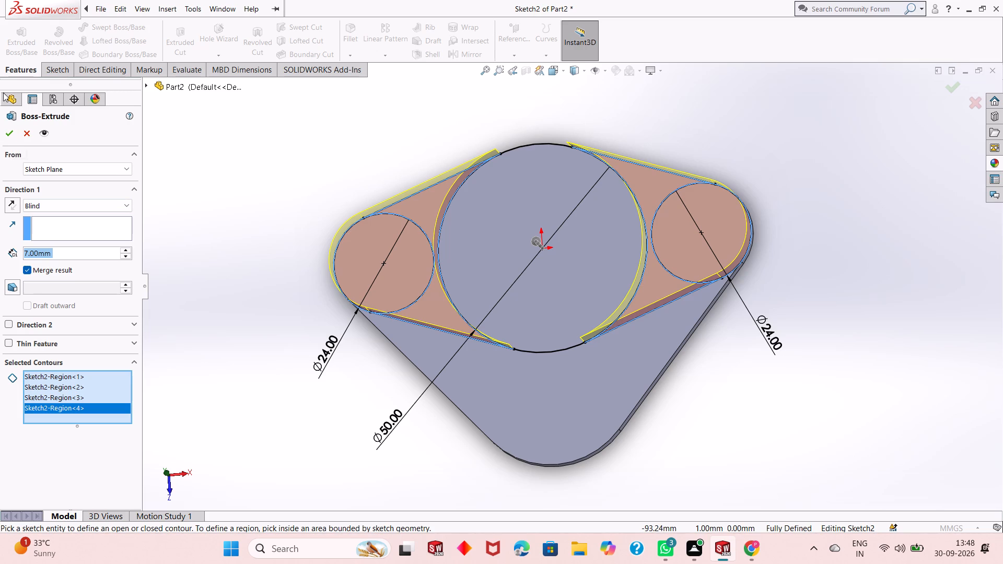
{"action": "left_click", "coordinate": [6, 135]}
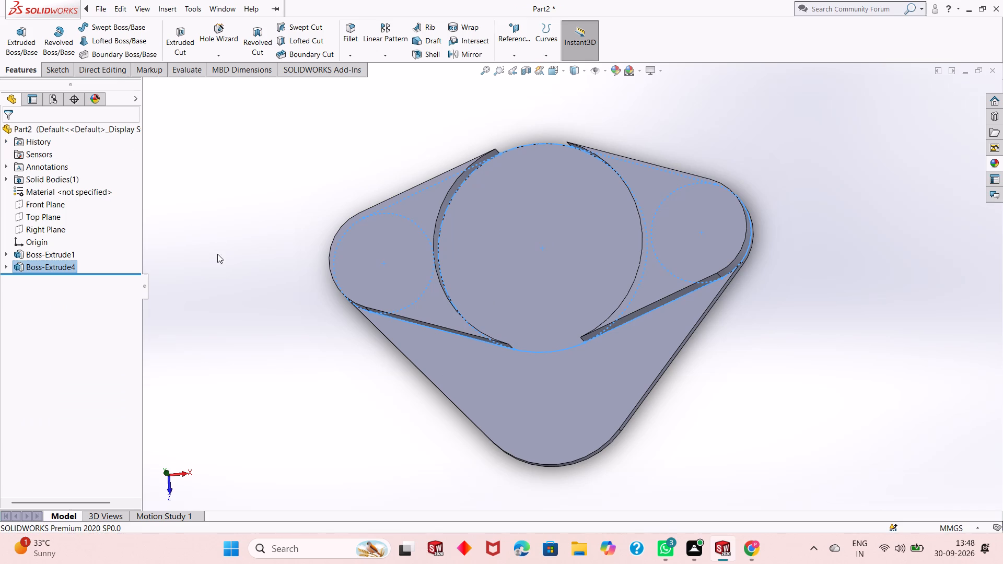
Extrude the existing sketch's 50 mm circle region as a 13 mm blind boss merged with the plate.
{"action": "middle_click_drag", "start_coordinate": [257, 337], "coordinate": [257, 283]}
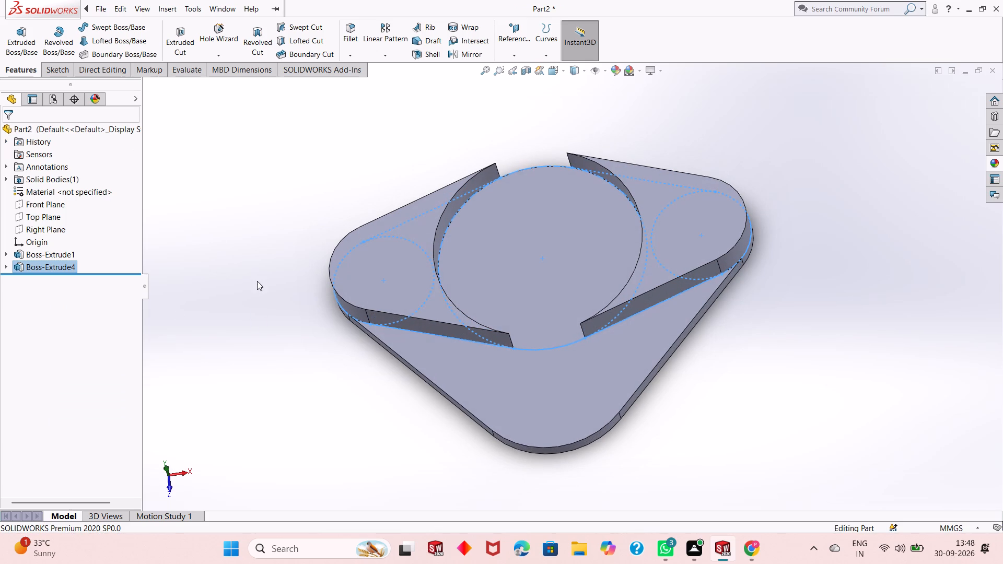
{"action": "left_click", "coordinate": [12, 41]}
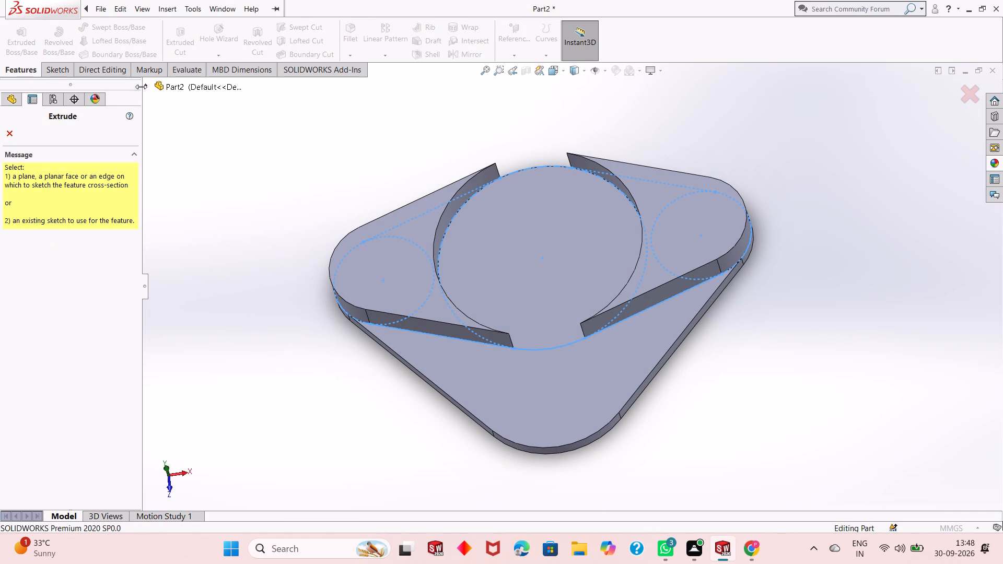
{"action": "left_click", "coordinate": [145, 86]}
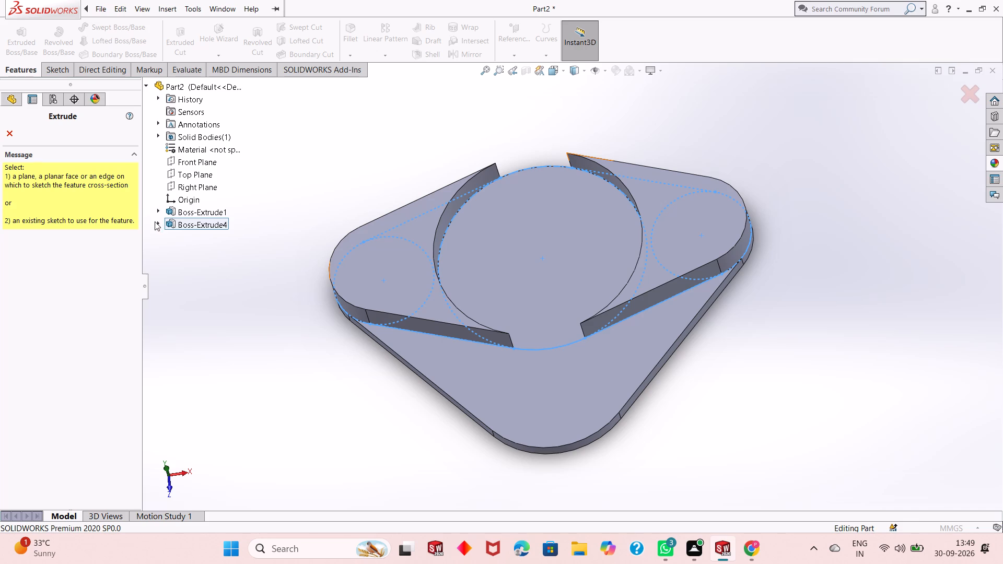
{"action": "left_click", "coordinate": [157, 222]}
{"action": "left_click", "coordinate": [208, 242]}
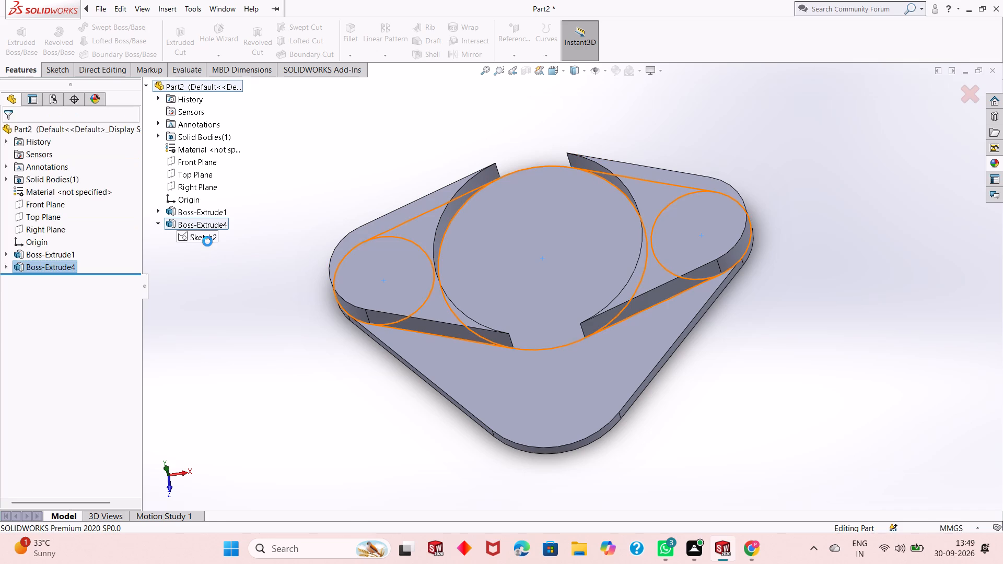
{"action": "left_click", "coordinate": [469, 243]}
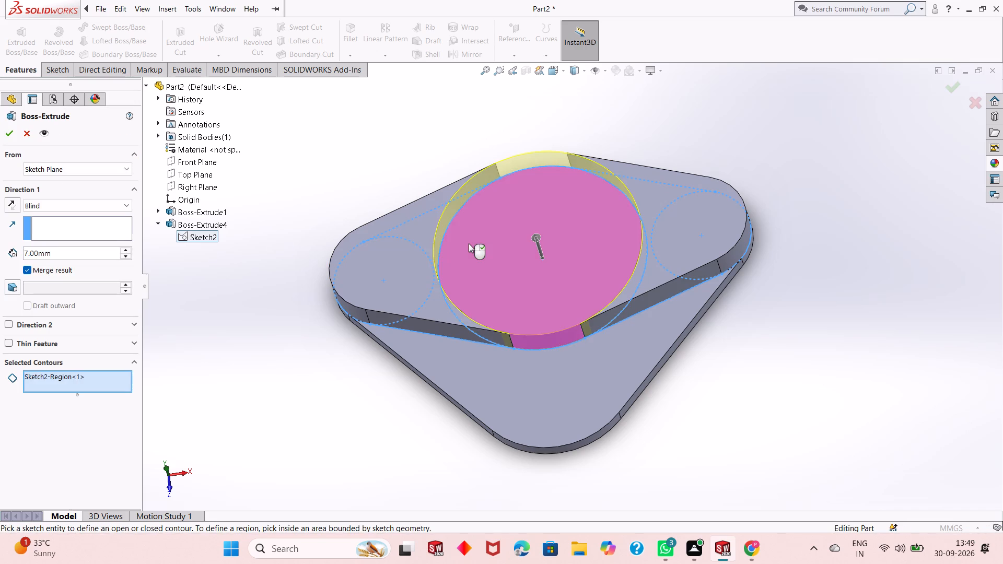
{"action": "double_click", "coordinate": [92, 249]}
{"action": "type", "text": "13"}
{"action": "key", "text": "Return"}
{"action": "key", "text": "Return"}
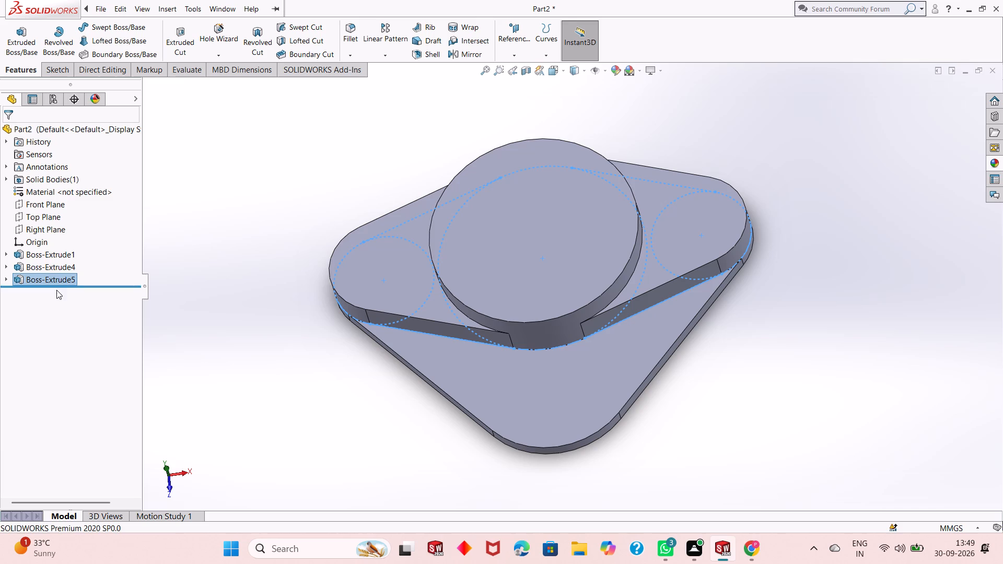
{"action": "left_click", "coordinate": [55, 283]}
{"action": "triple_click", "coordinate": [232, 255]}
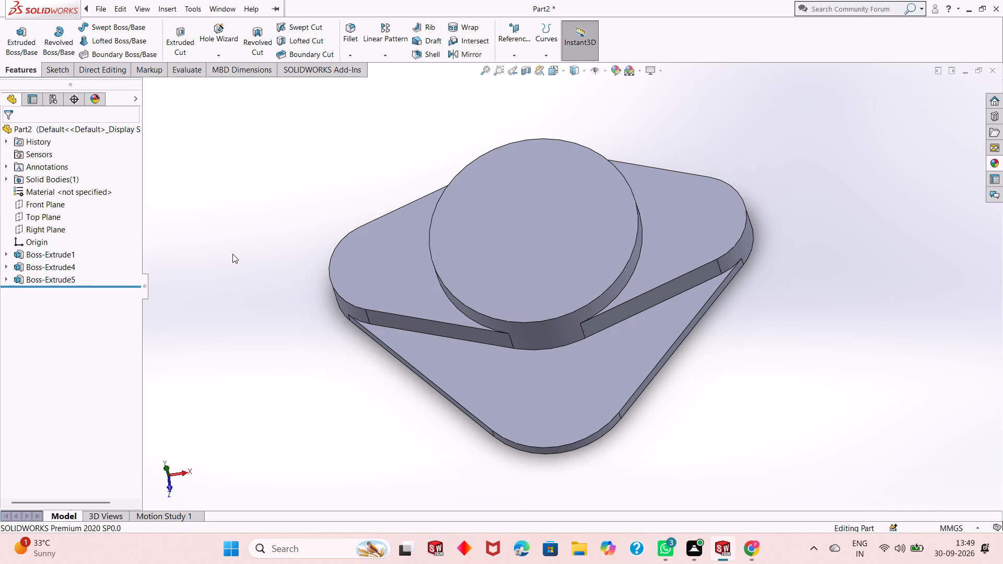
Review the central boss extrusion's settings and examine the stepped part from low side angles.
{"action": "left_click", "coordinate": [66, 277]}
{"action": "left_click", "coordinate": [74, 248]}
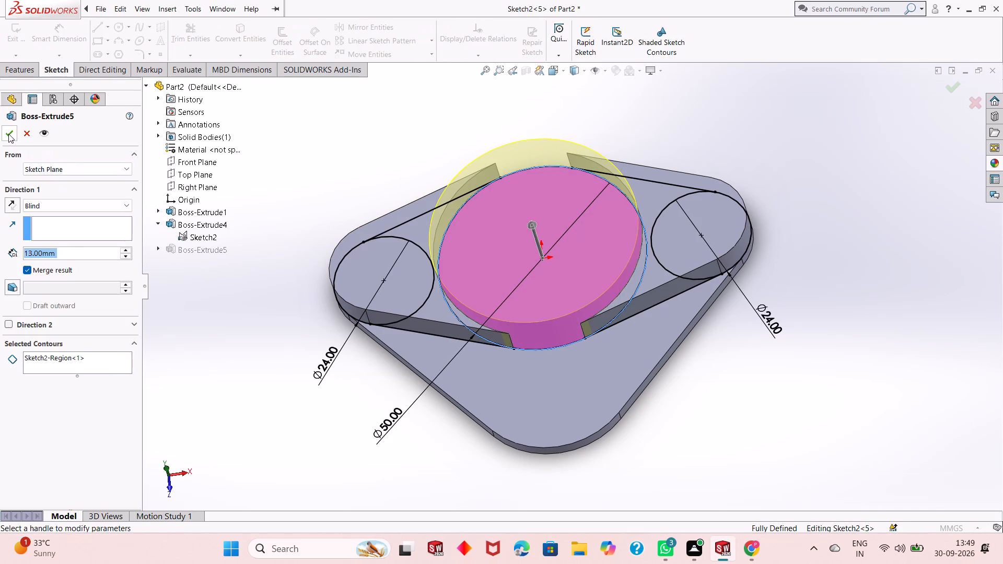
{"action": "left_click", "coordinate": [8, 134]}
{"action": "middle_click_drag", "start_coordinate": [464, 338], "coordinate": [465, 338]}
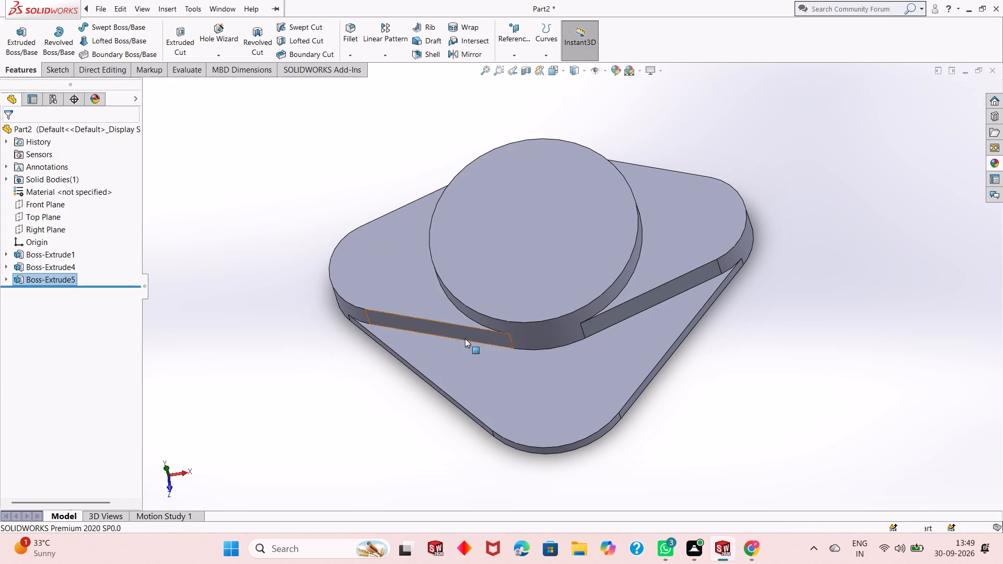
{"action": "middle_click_drag", "start_coordinate": [465, 338], "coordinate": [506, 221]}
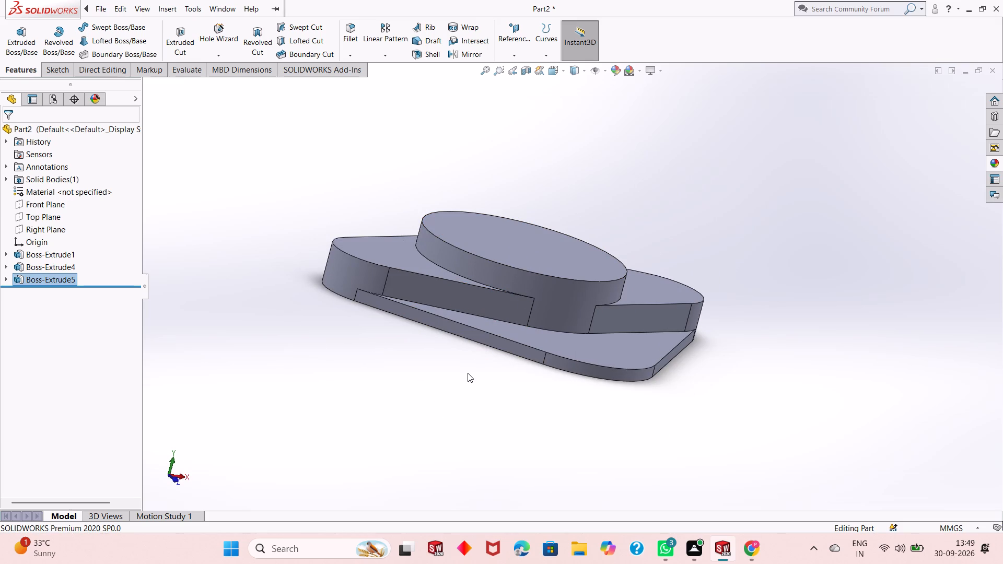
{"action": "middle_click_drag", "start_coordinate": [466, 373], "coordinate": [417, 381]}
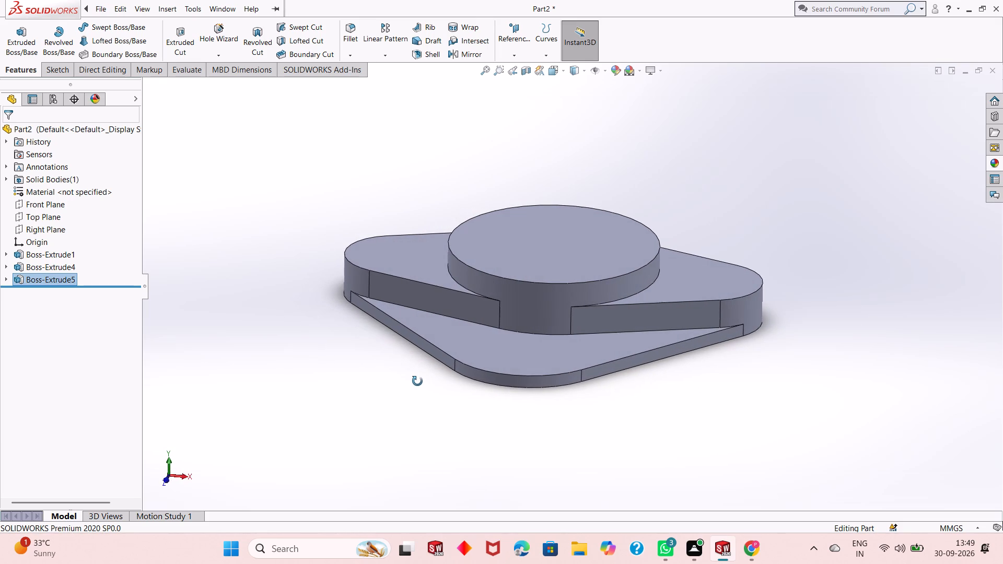
{"action": "middle_click_drag", "start_coordinate": [417, 381], "coordinate": [417, 382]}
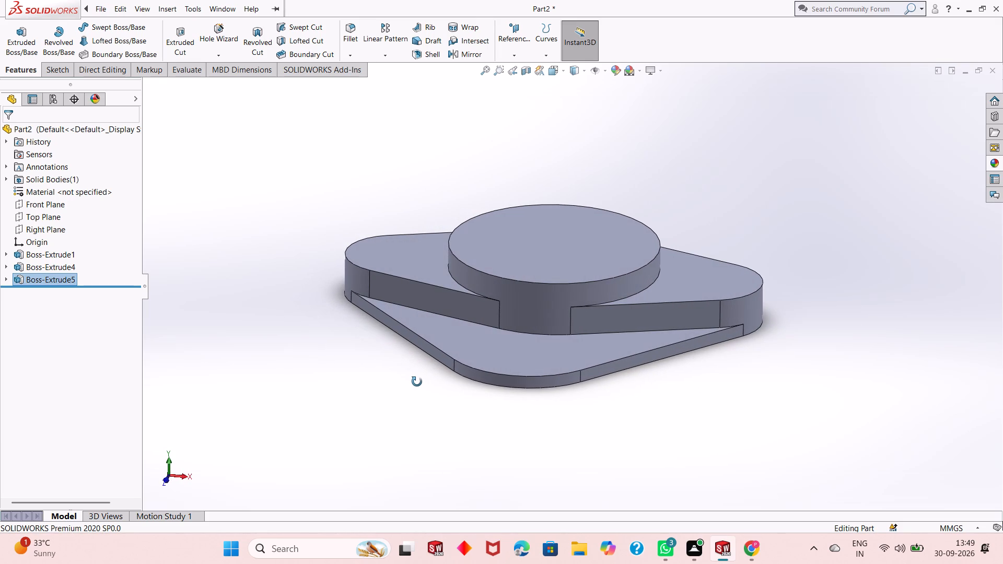
{"action": "middle_click_drag", "start_coordinate": [417, 382], "coordinate": [427, 337]}
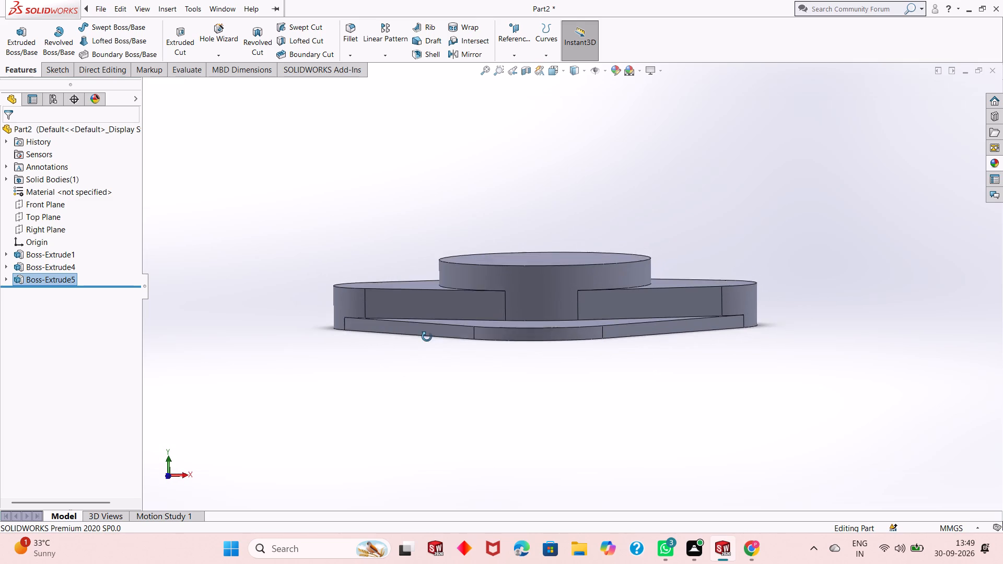
{"action": "middle_click_drag", "start_coordinate": [427, 337], "coordinate": [427, 350]}
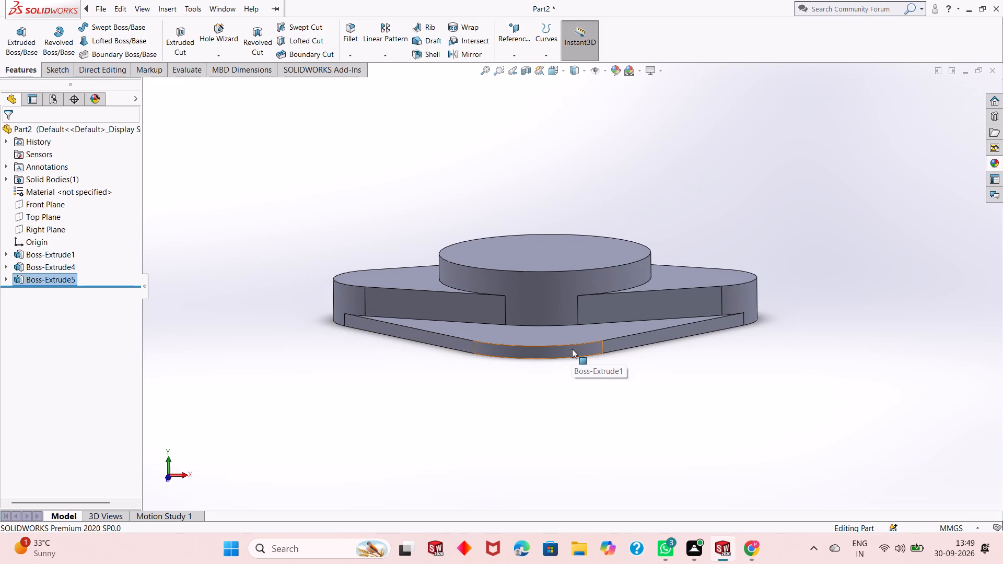
Start a sketch on the flat front side face of the right arm, between the central boss and the rounded end.
{"action": "left_click", "coordinate": [675, 300]}
{"action": "left_click", "coordinate": [723, 268]}
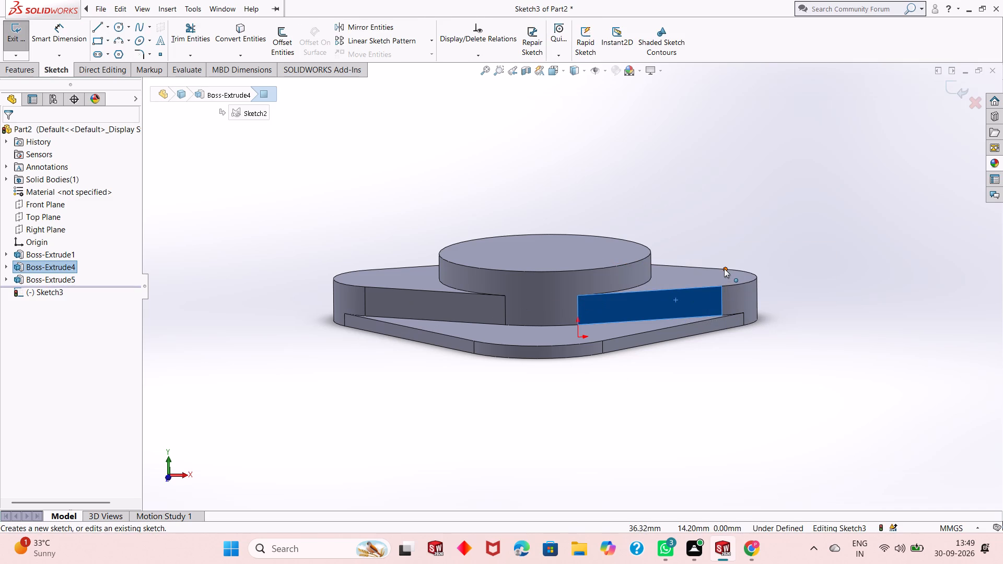
{"action": "key", "text": "ctrl+8"}
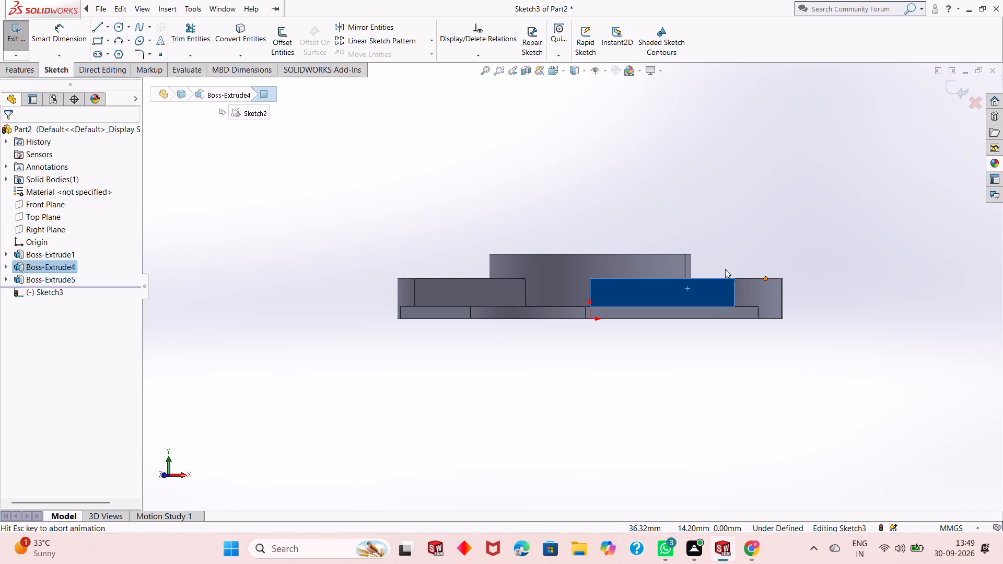
{"action": "middle_click_drag", "start_coordinate": [740, 355], "coordinate": [750, 420]}
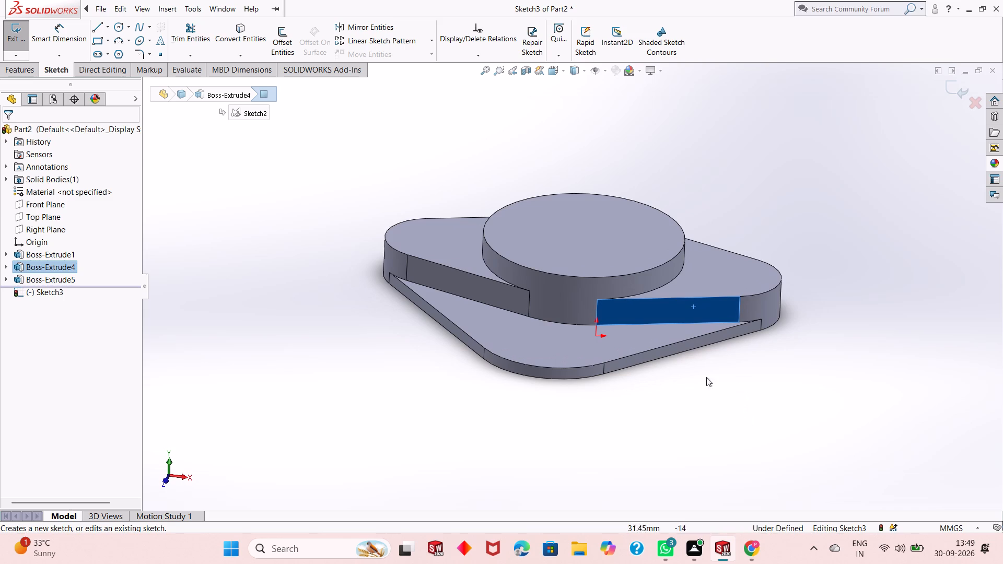
{"action": "scroll", "coordinate": [697, 369], "scroll_direction": "down", "scroll_amount": 2}
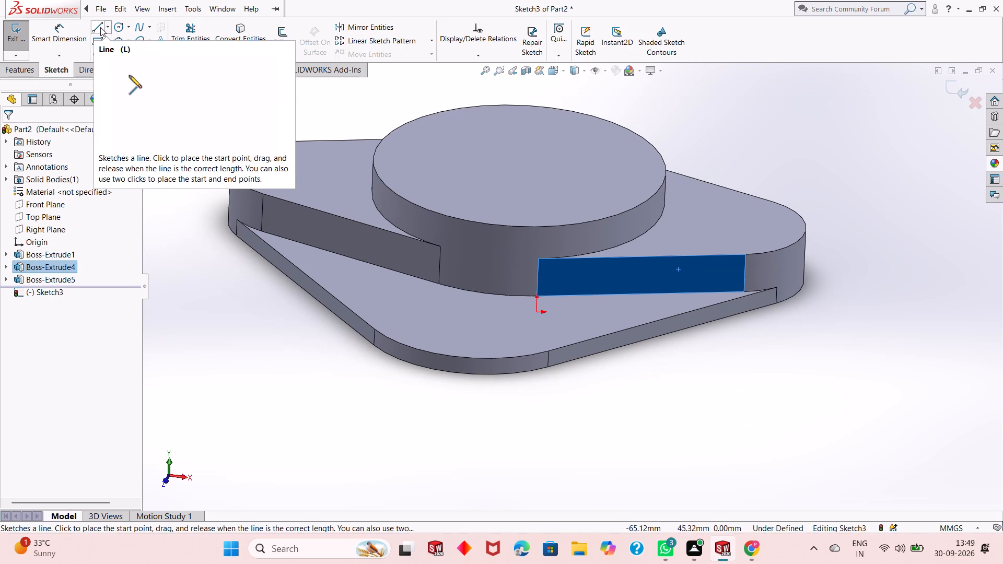
{"action": "key", "text": "Escape"}
{"action": "key", "text": "Escape"}
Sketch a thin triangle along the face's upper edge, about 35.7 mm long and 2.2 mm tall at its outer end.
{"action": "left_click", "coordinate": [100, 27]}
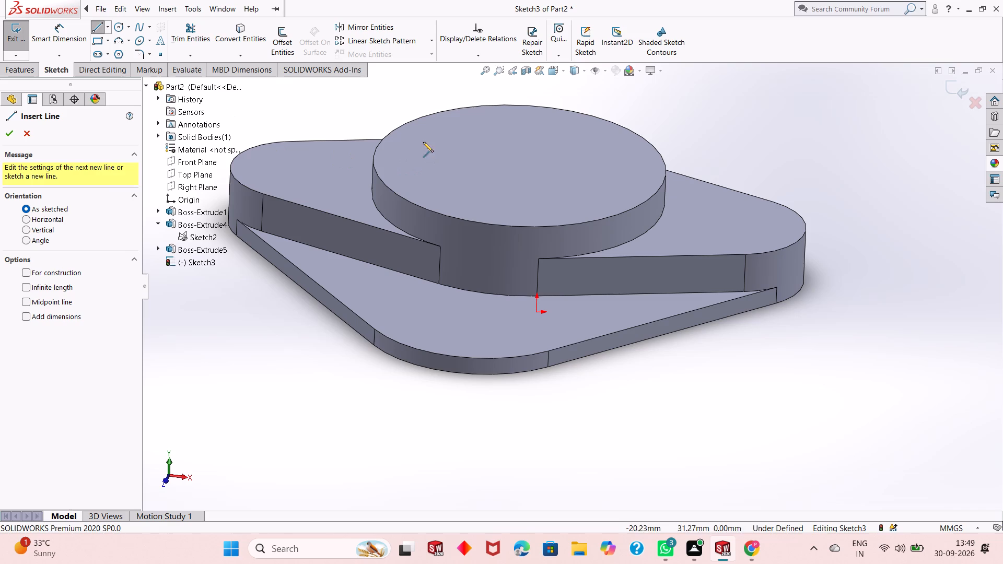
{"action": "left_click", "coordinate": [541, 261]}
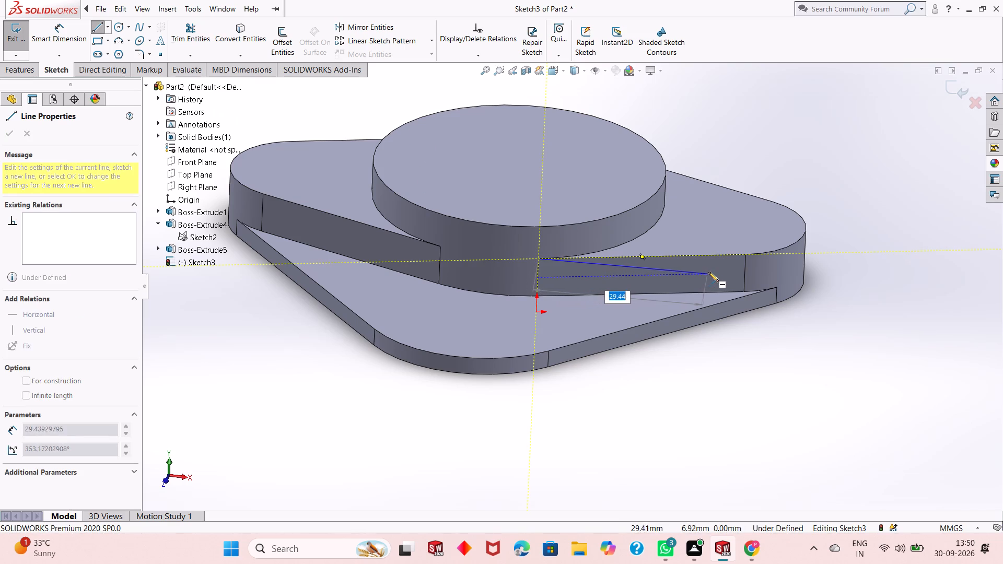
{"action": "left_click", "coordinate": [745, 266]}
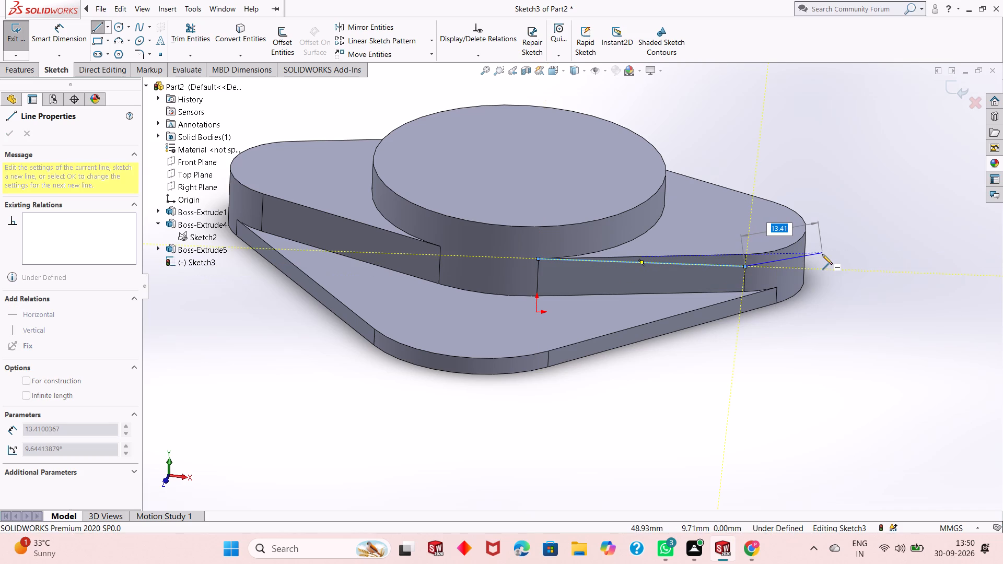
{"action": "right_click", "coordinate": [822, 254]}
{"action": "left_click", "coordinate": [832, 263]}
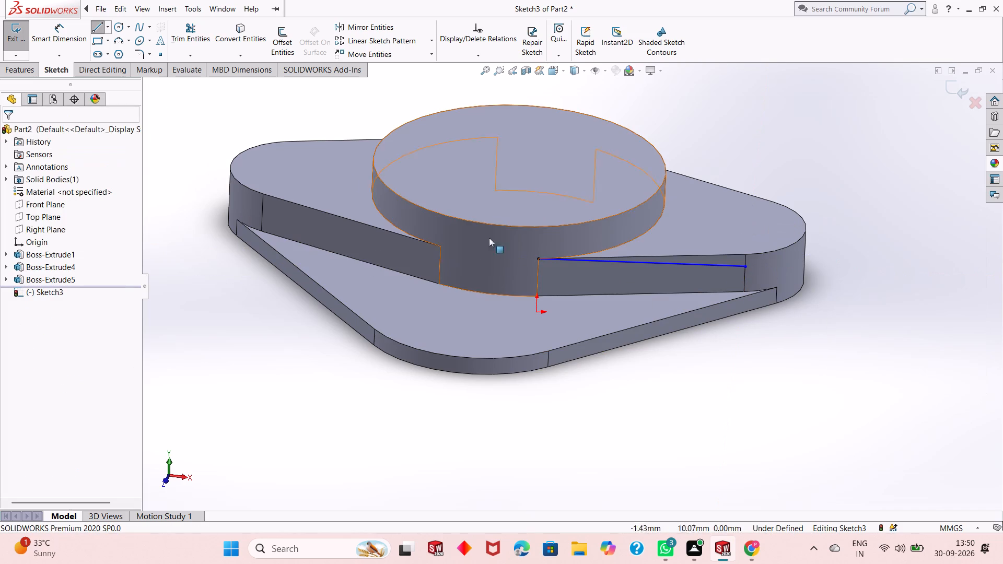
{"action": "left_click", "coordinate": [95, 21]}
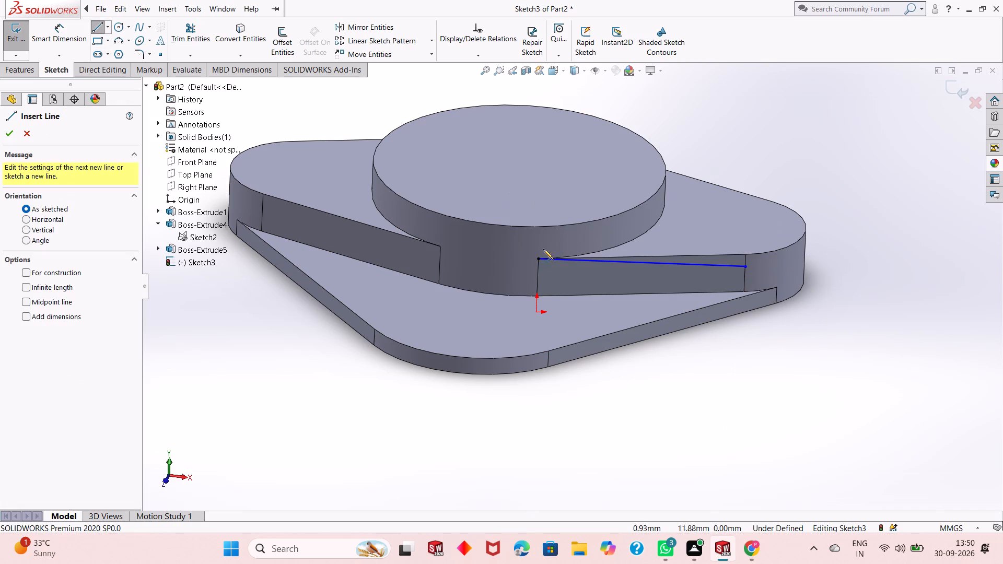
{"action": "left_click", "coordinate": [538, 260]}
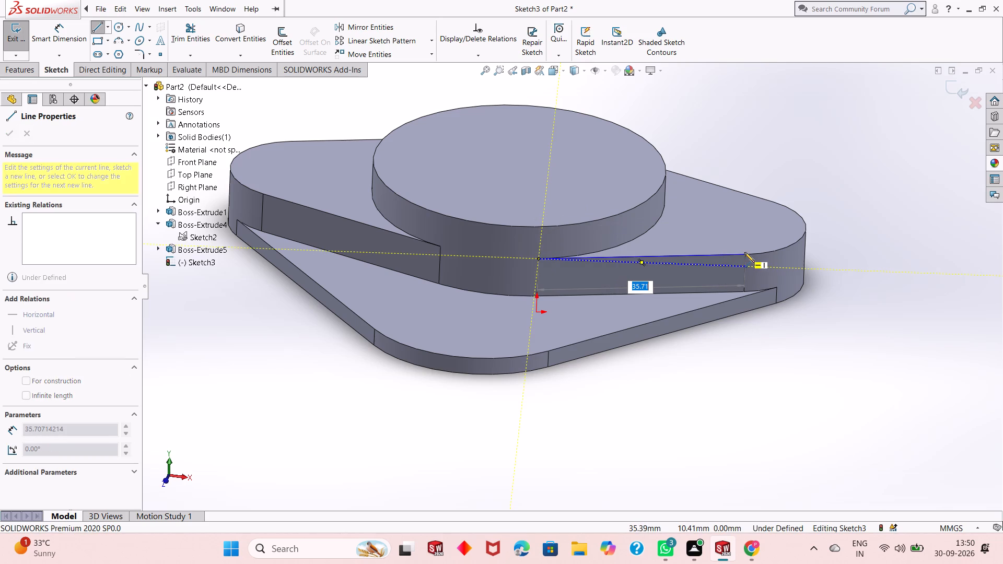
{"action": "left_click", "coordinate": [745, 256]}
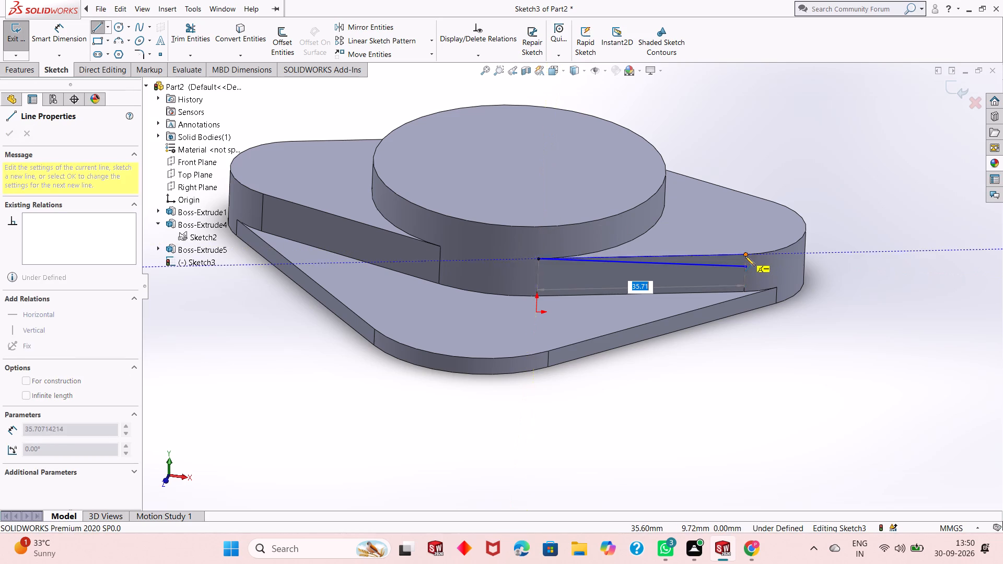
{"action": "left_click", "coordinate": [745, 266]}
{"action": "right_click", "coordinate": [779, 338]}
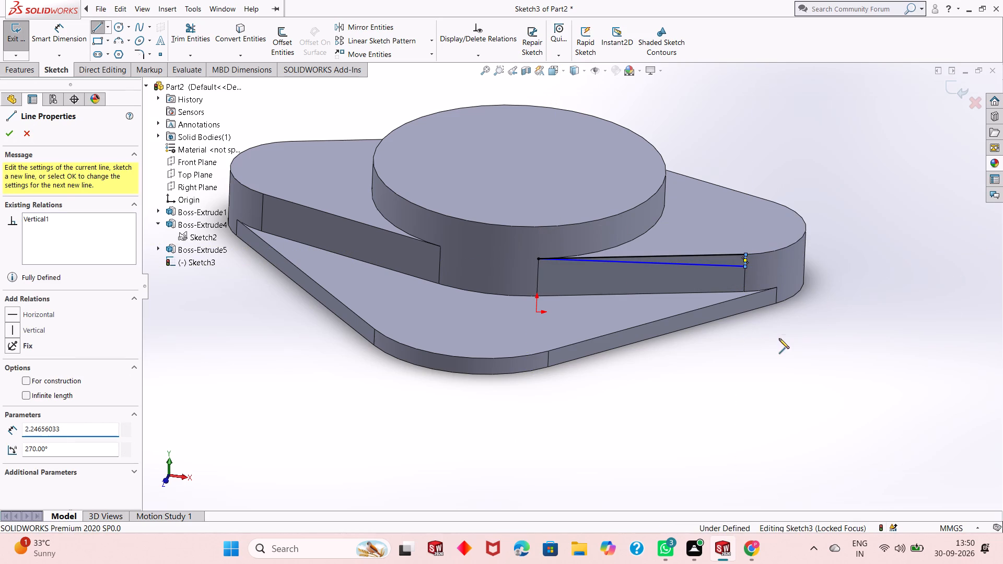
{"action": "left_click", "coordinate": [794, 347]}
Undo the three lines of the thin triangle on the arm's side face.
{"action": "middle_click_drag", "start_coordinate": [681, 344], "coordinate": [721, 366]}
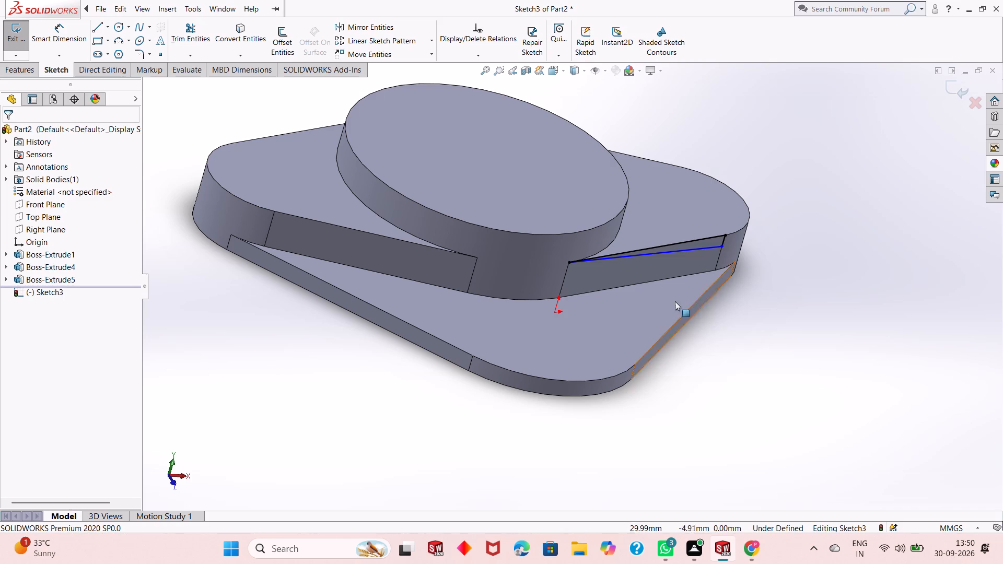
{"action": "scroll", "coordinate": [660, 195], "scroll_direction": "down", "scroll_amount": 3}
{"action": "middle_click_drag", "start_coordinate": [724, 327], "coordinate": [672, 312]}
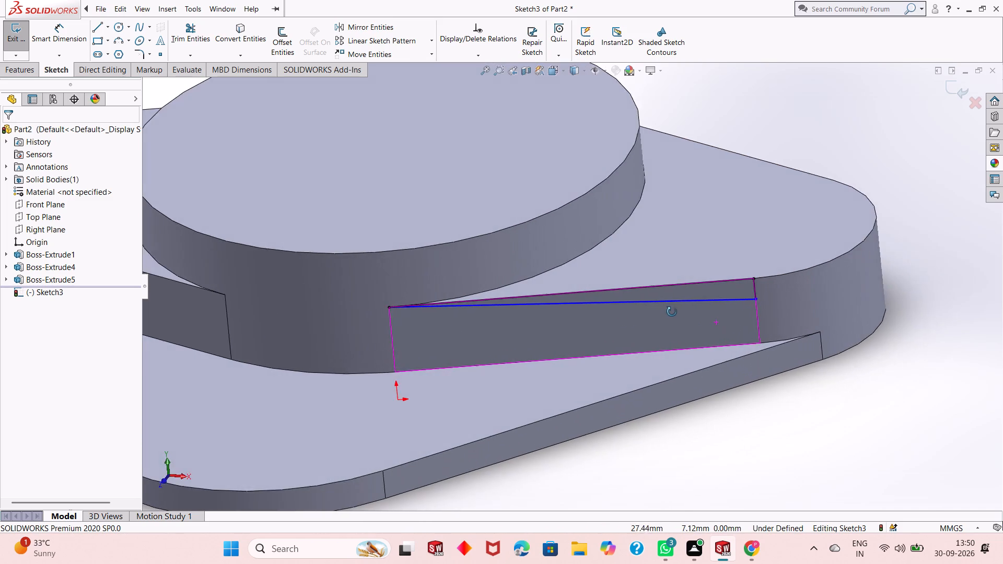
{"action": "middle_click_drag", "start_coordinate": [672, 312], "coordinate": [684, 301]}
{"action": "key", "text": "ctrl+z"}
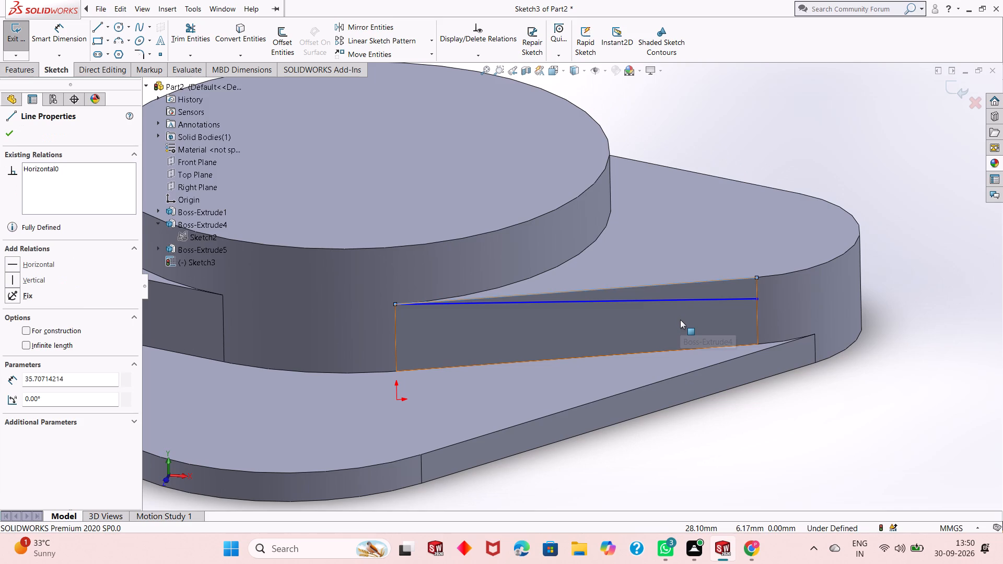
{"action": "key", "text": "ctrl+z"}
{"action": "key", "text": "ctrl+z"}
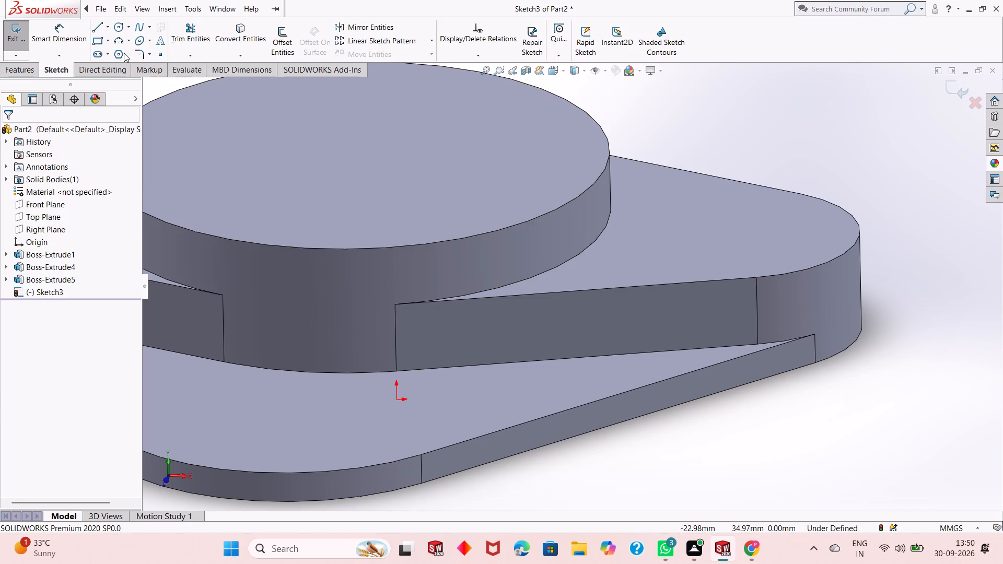
Sketch a closed triangle from the face's upper inner corner past the arm's end, about 54 mm long and 3.3 mm tall at the outer end.
{"action": "left_click", "coordinate": [96, 22]}
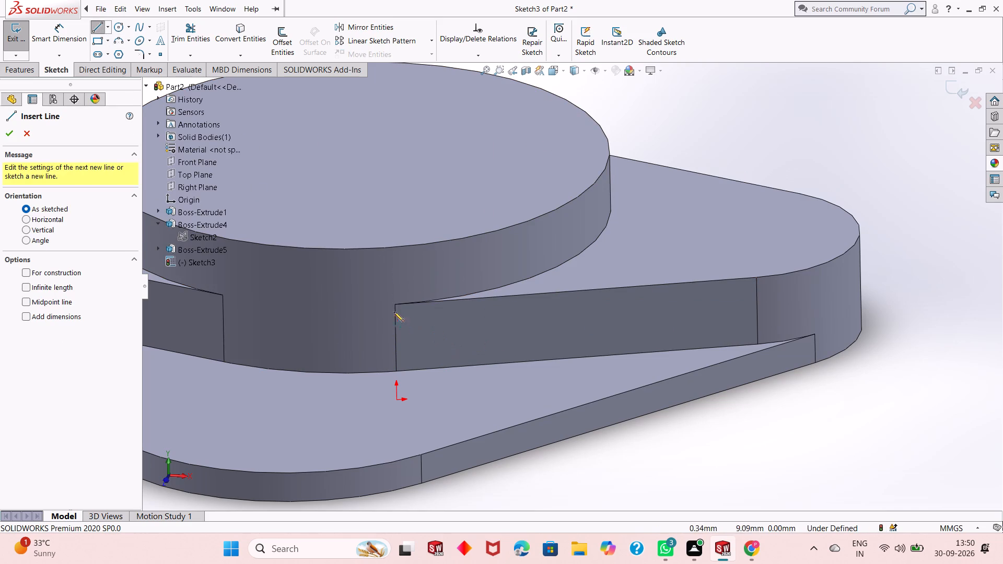
{"action": "left_click", "coordinate": [396, 305]}
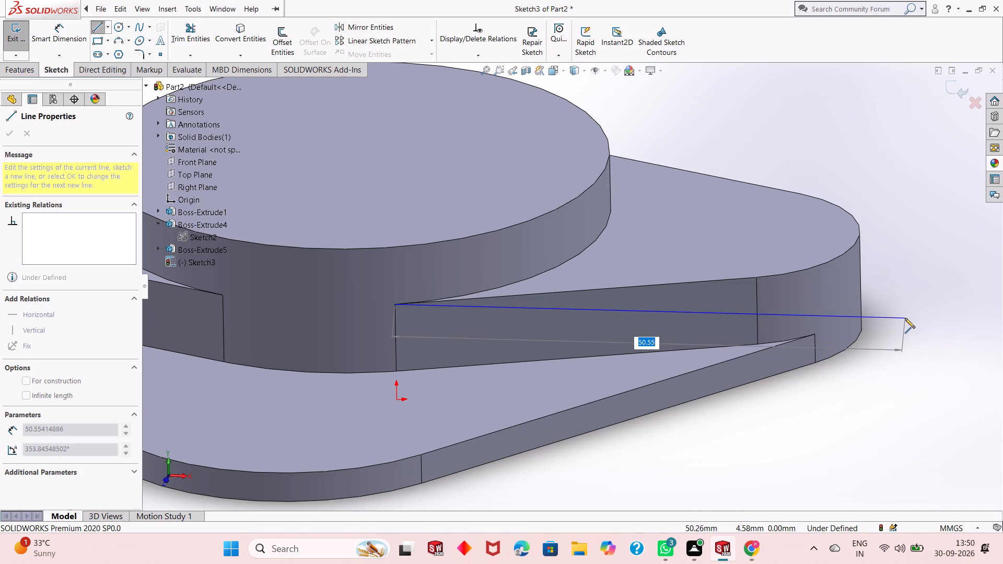
{"action": "left_click", "coordinate": [941, 263]}
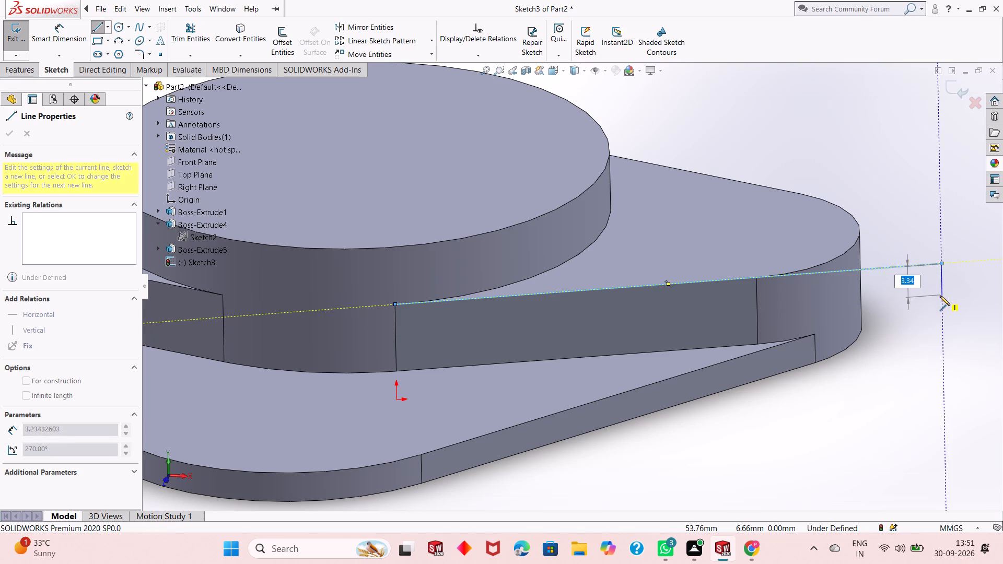
{"action": "left_click", "coordinate": [940, 296]}
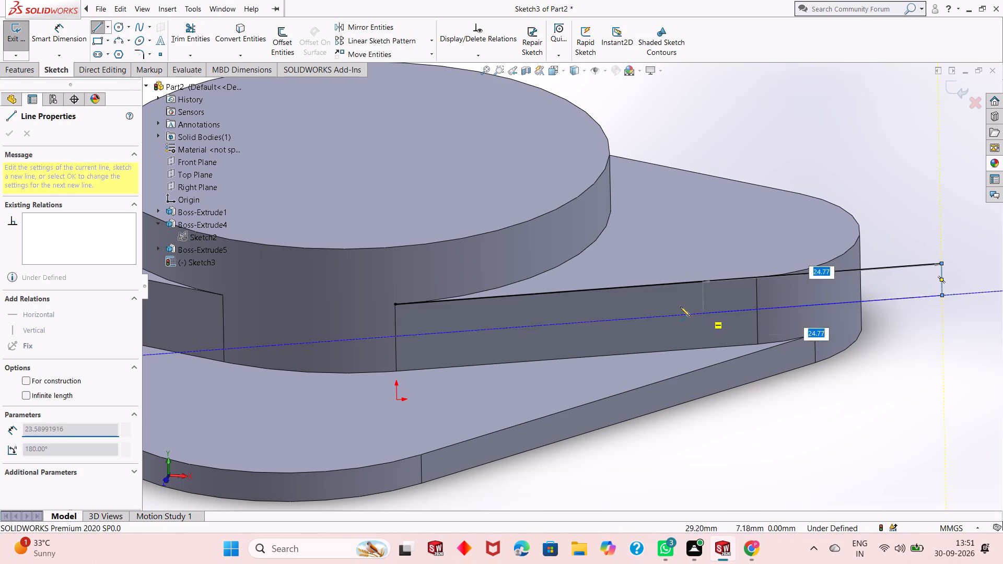
{"action": "left_click", "coordinate": [395, 305]}
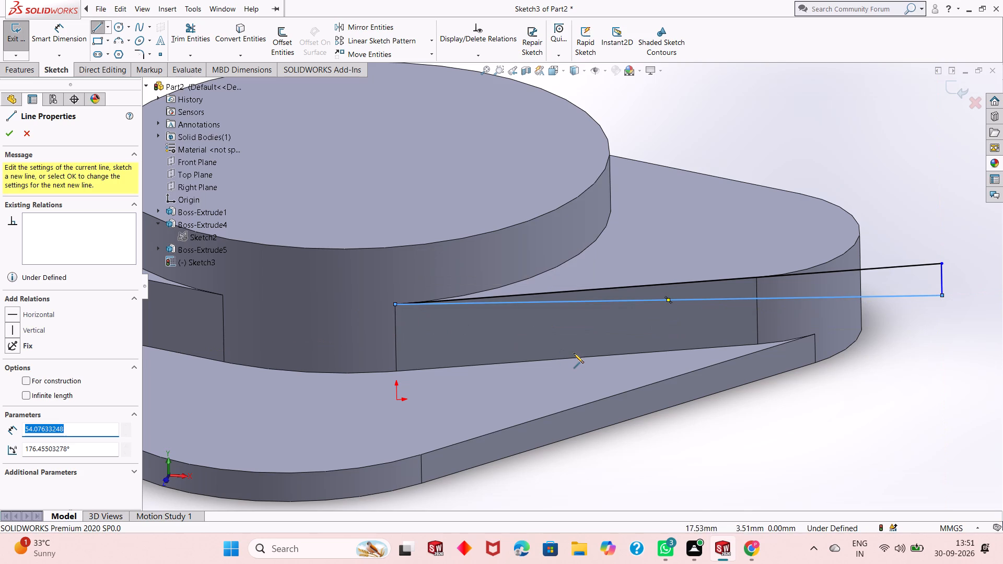
Dimension the short vertical line at the triangle's outer end to 3 mm.
{"action": "key", "text": "Escape"}
{"action": "key", "text": "Escape"}
{"action": "key", "text": "Escape"}
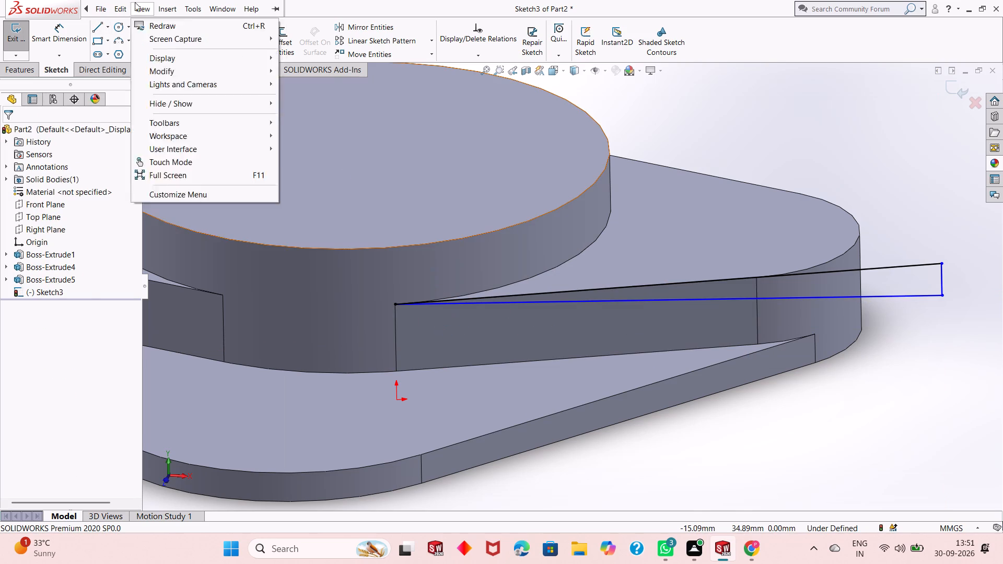
{"action": "left_click", "coordinate": [67, 31]}
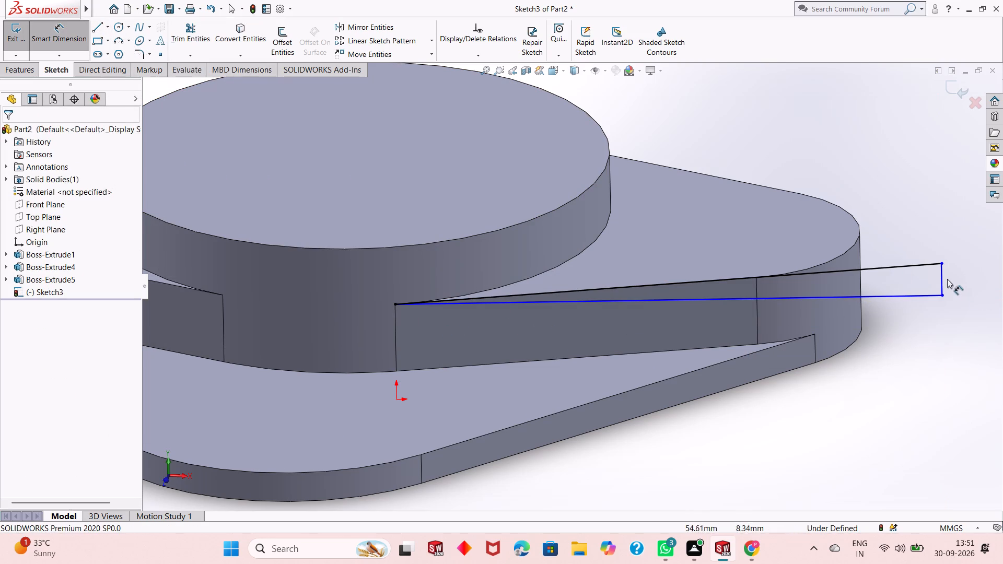
{"action": "left_click", "coordinate": [942, 281]}
{"action": "left_click", "coordinate": [953, 281]}
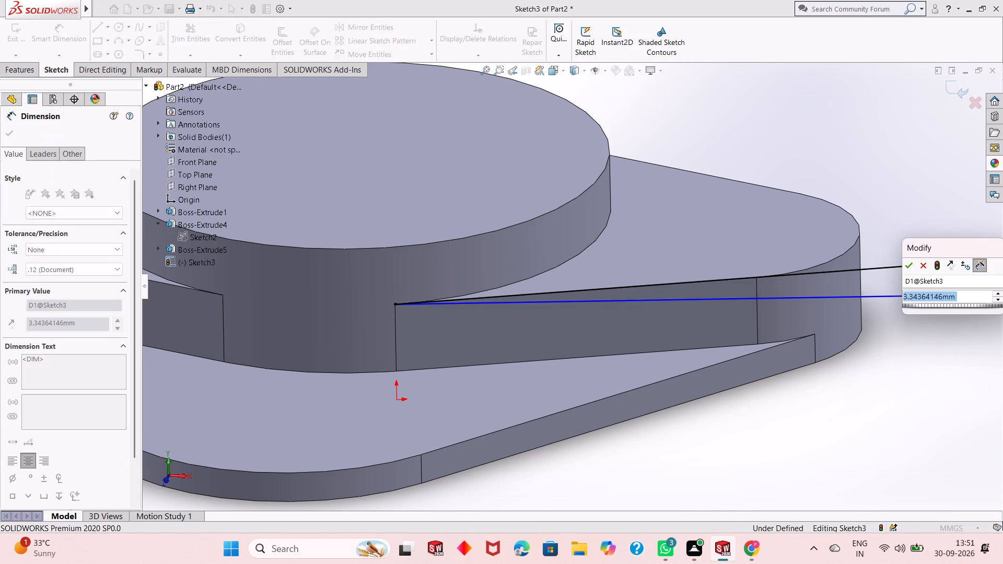
{"action": "key", "text": "3"}
{"action": "key", "text": "Return"}
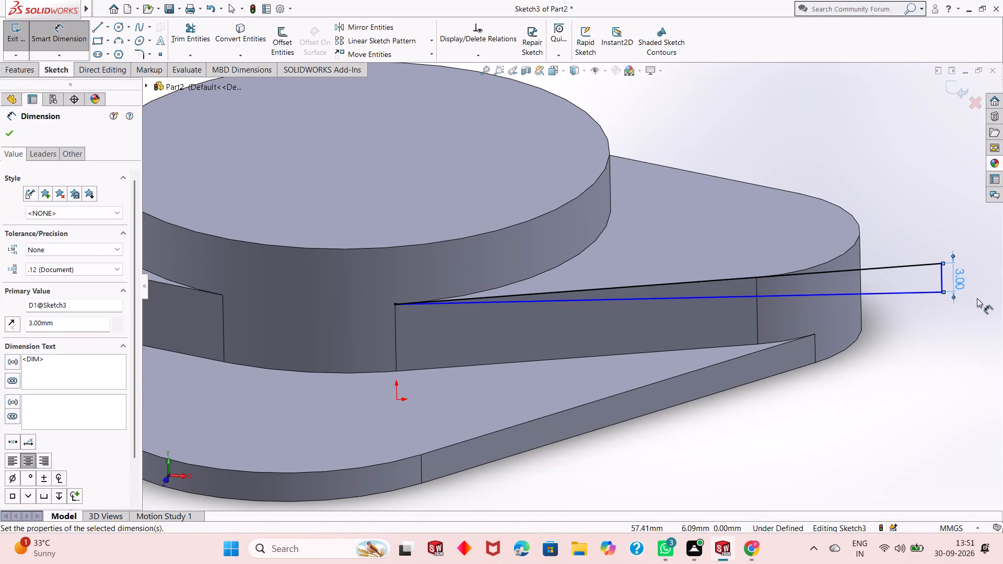
Dimension the length of the triangle's long upper edge, keeping the drawn value of about 53.97 mm.
{"action": "scroll", "coordinate": [667, 303], "scroll_direction": "up", "scroll_amount": 1}
{"action": "scroll", "coordinate": [630, 353], "scroll_direction": "up", "scroll_amount": 1}
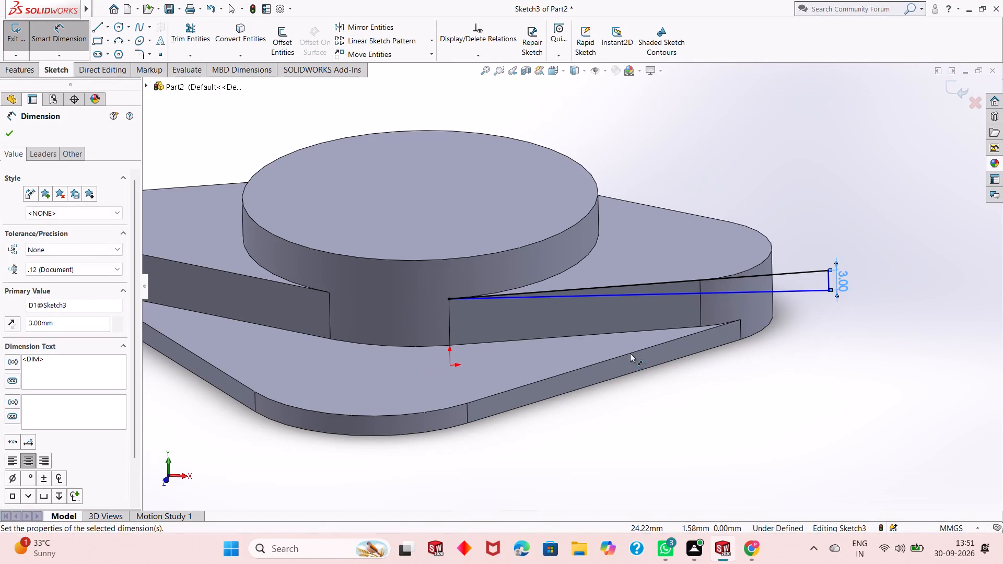
{"action": "scroll", "coordinate": [598, 319], "scroll_direction": "down", "scroll_amount": 1}
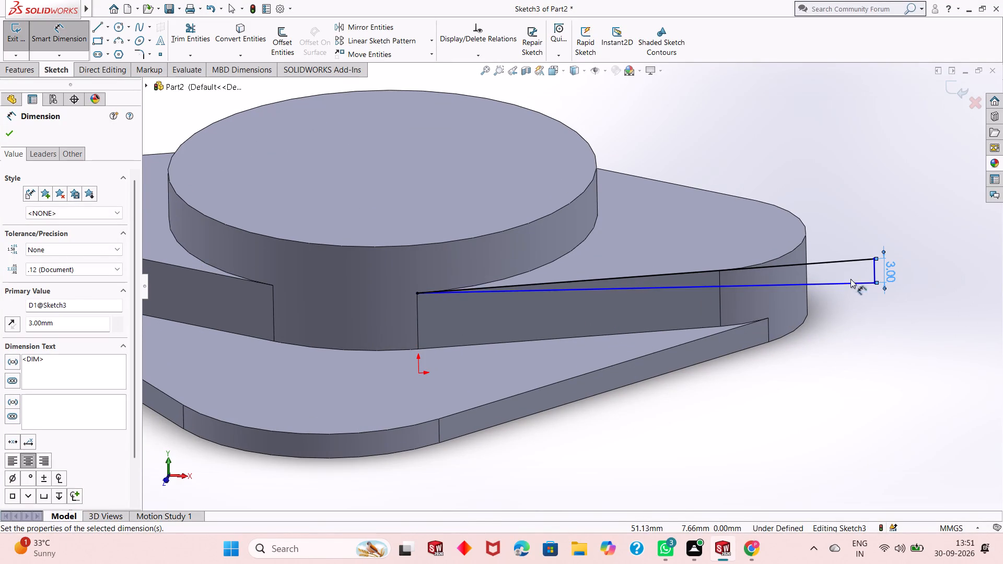
{"action": "left_click", "coordinate": [850, 261]}
{"action": "left_click", "coordinate": [848, 240]}
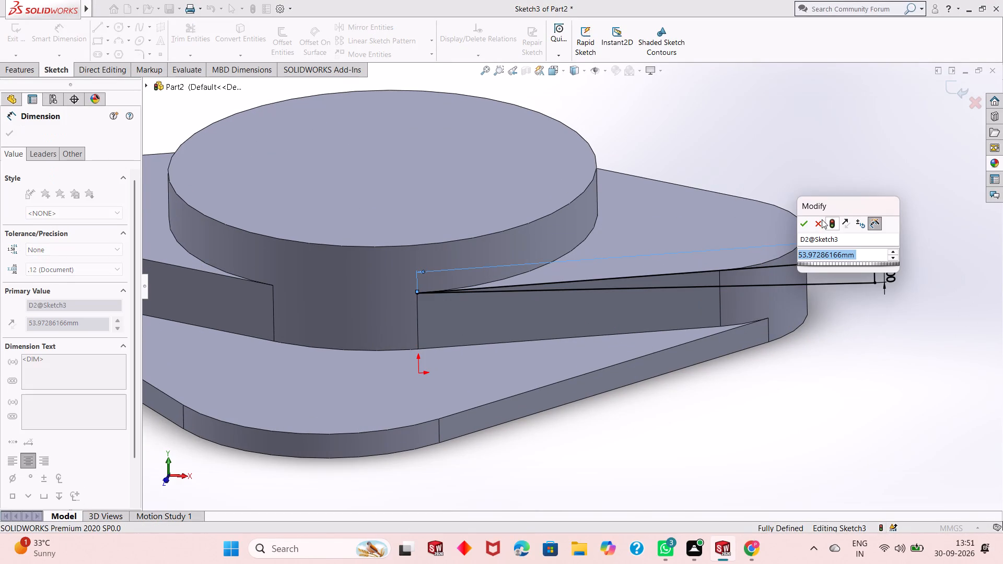
{"action": "left_click", "coordinate": [806, 227]}
{"action": "key", "text": "Escape"}
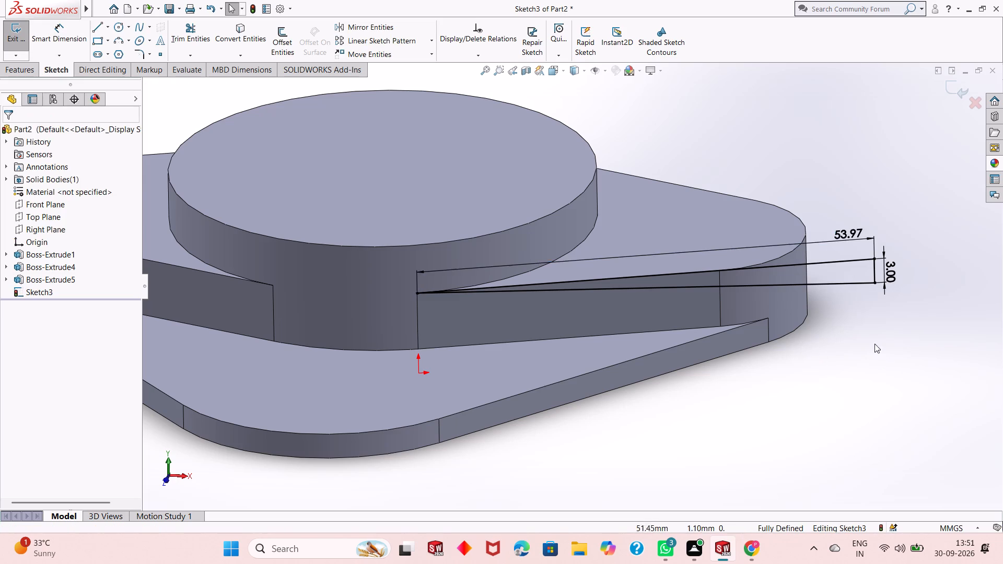
Examine the triangle sketch against the right arm, boss and base plate from several angles.
{"action": "scroll", "coordinate": [889, 353], "scroll_direction": "up", "scroll_amount": 1}
{"action": "middle_click_drag", "start_coordinate": [903, 308], "coordinate": [840, 402]}
{"action": "scroll", "coordinate": [754, 302], "scroll_direction": "up", "scroll_amount": 1}
{"action": "scroll", "coordinate": [720, 351], "scroll_direction": "up", "scroll_amount": 1}
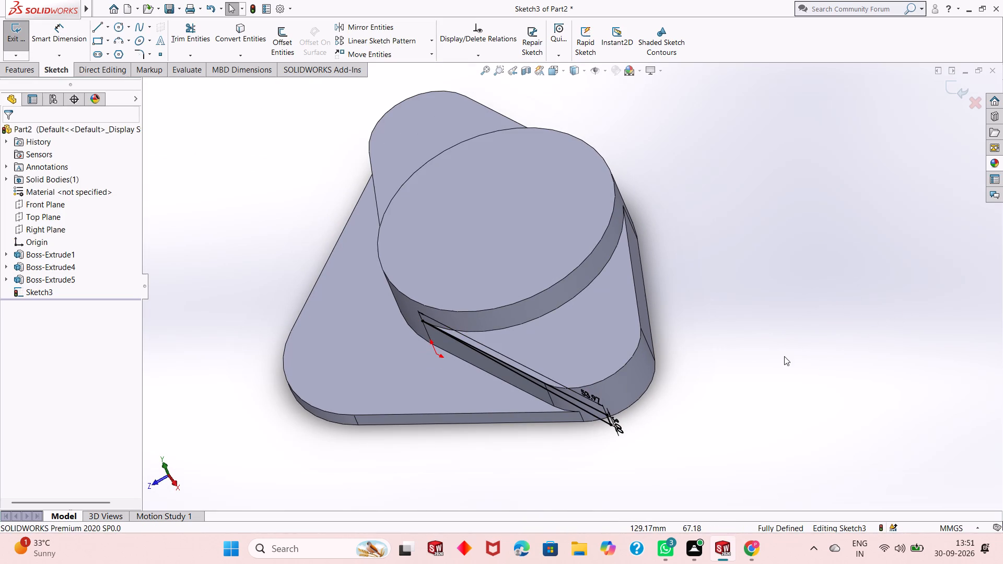
{"action": "middle_click_drag", "start_coordinate": [784, 356], "coordinate": [819, 326]}
{"action": "scroll", "coordinate": [558, 323], "scroll_direction": "up", "scroll_amount": 1}
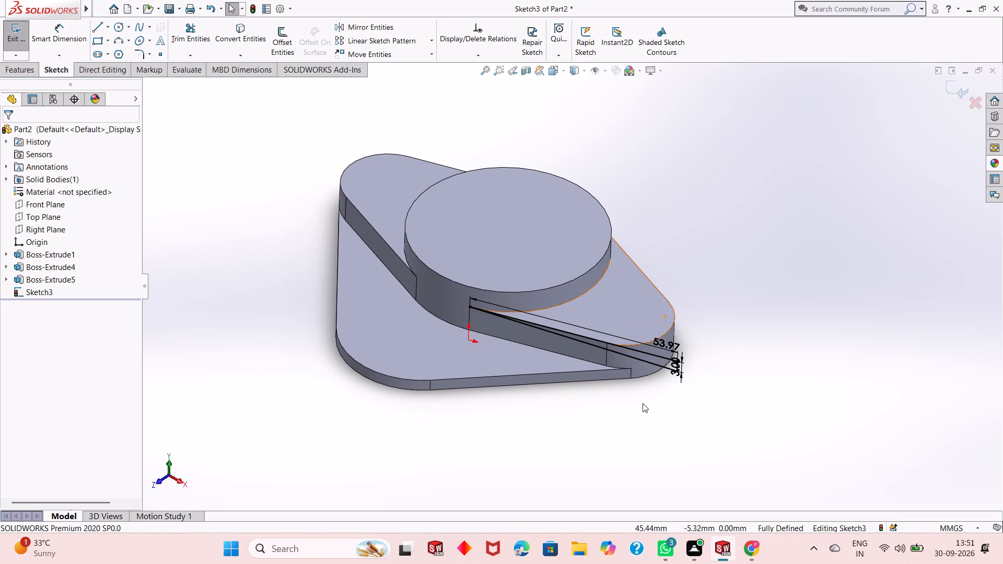
{"action": "middle_click_drag", "start_coordinate": [643, 403], "coordinate": [757, 420]}
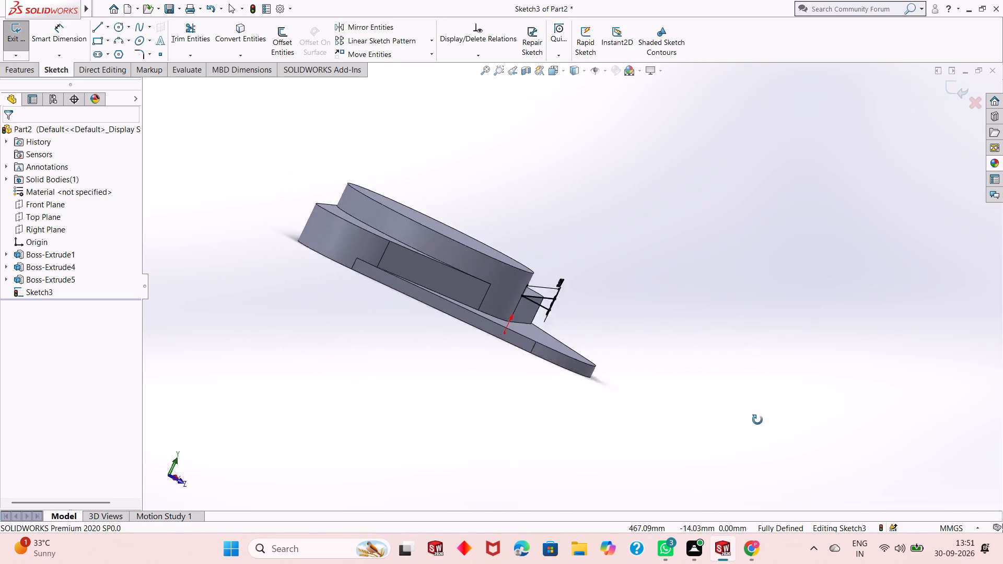
{"action": "middle_click_drag", "start_coordinate": [757, 420], "coordinate": [720, 448]}
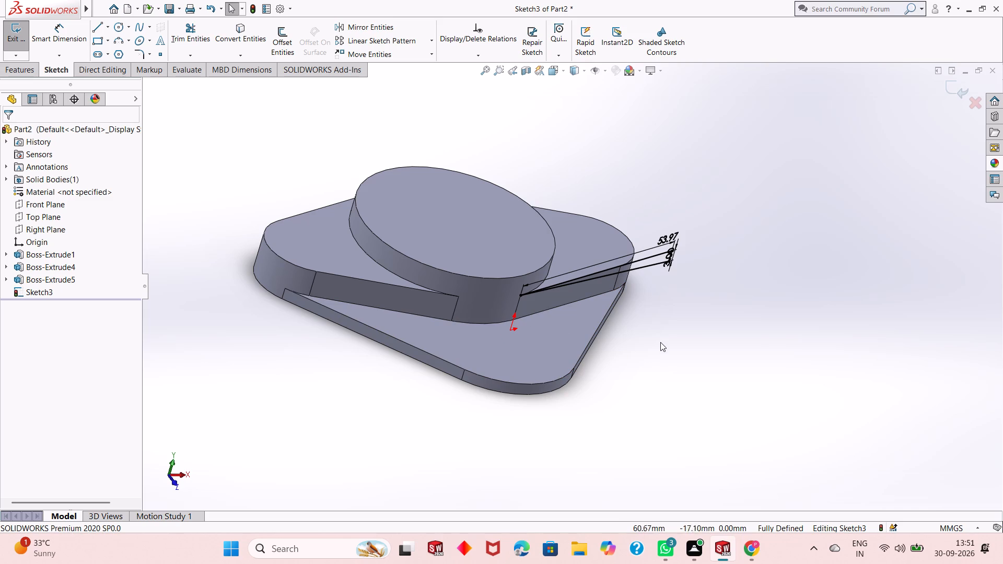
{"action": "middle_click_drag", "start_coordinate": [643, 363], "coordinate": [633, 325]}
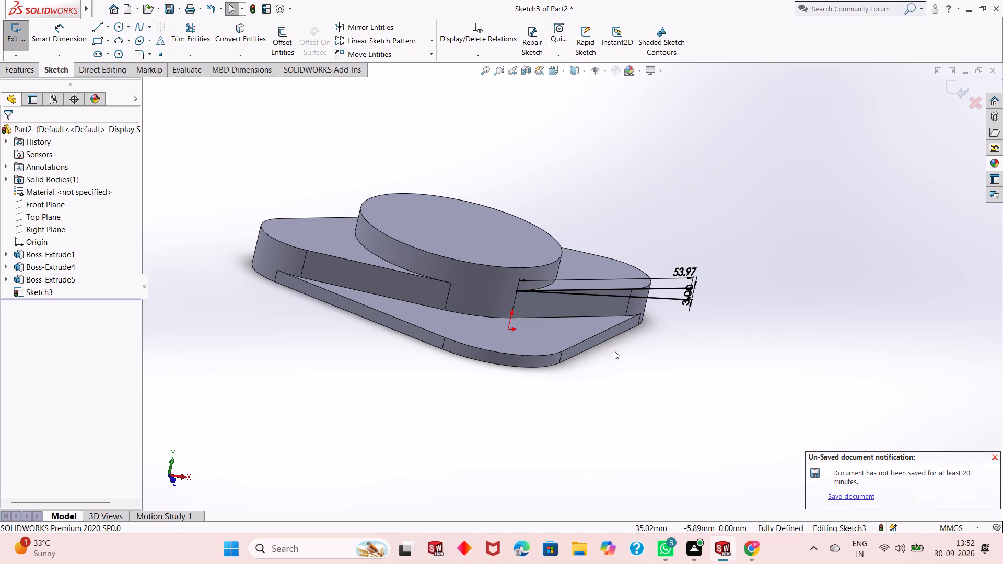
{"action": "middle_click_drag", "start_coordinate": [729, 410], "coordinate": [729, 411]}
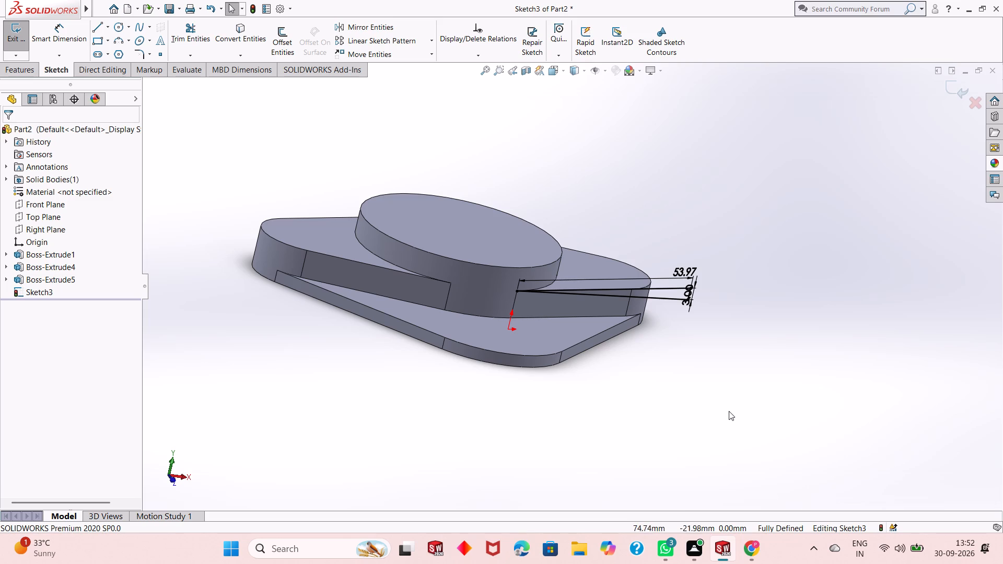
{"action": "middle_click_drag", "start_coordinate": [729, 411], "coordinate": [692, 430]}
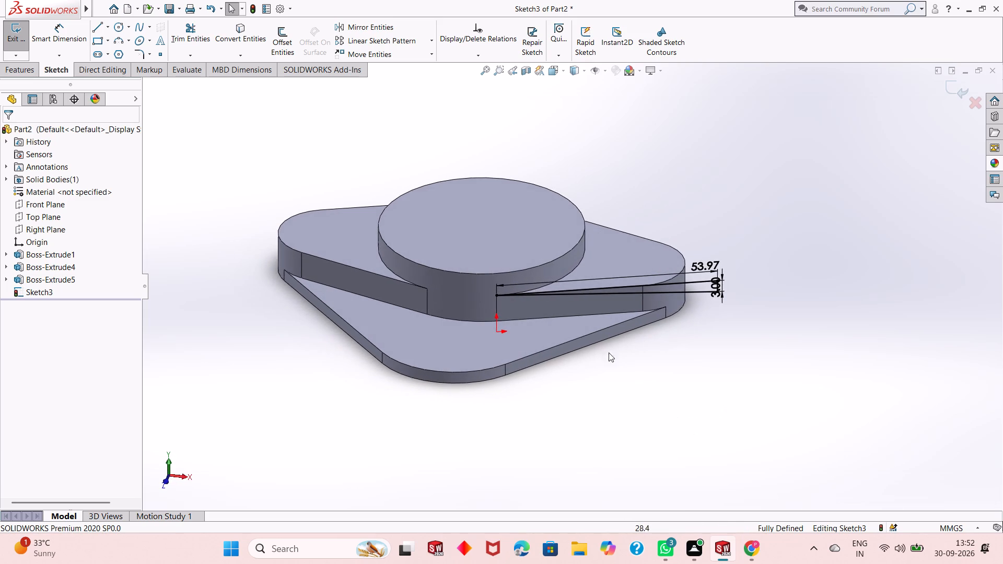
{"action": "scroll", "coordinate": [598, 339], "scroll_direction": "down", "scroll_amount": 4}
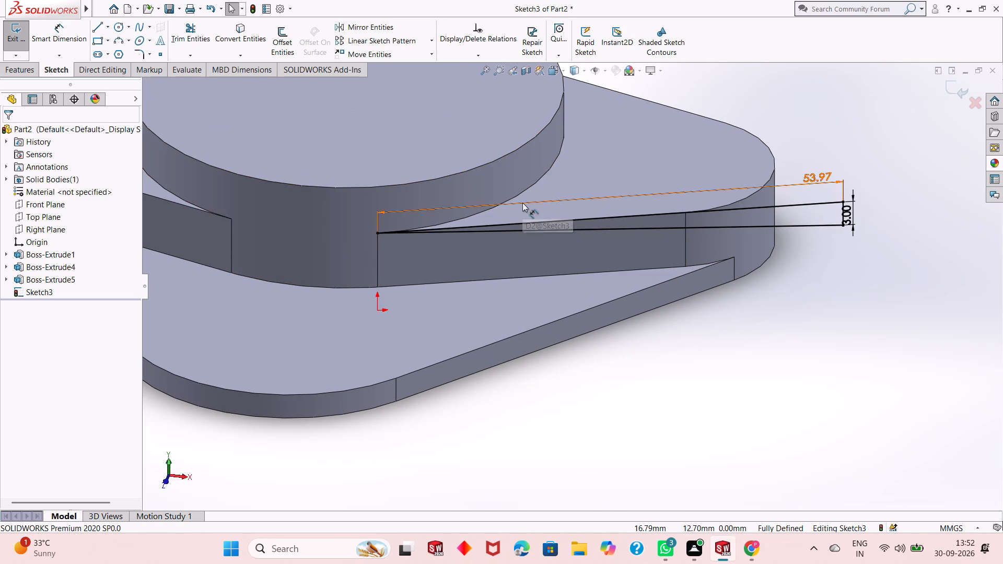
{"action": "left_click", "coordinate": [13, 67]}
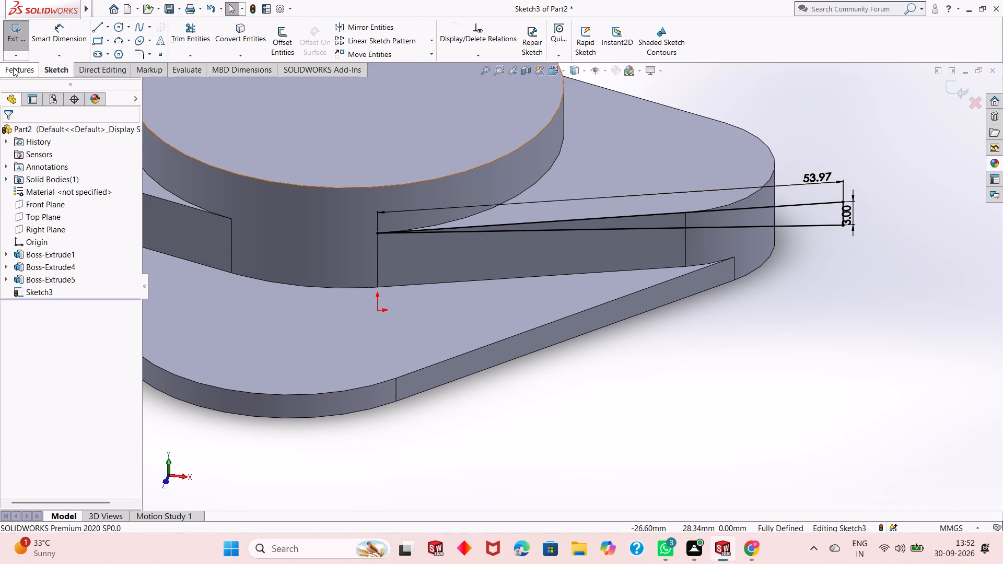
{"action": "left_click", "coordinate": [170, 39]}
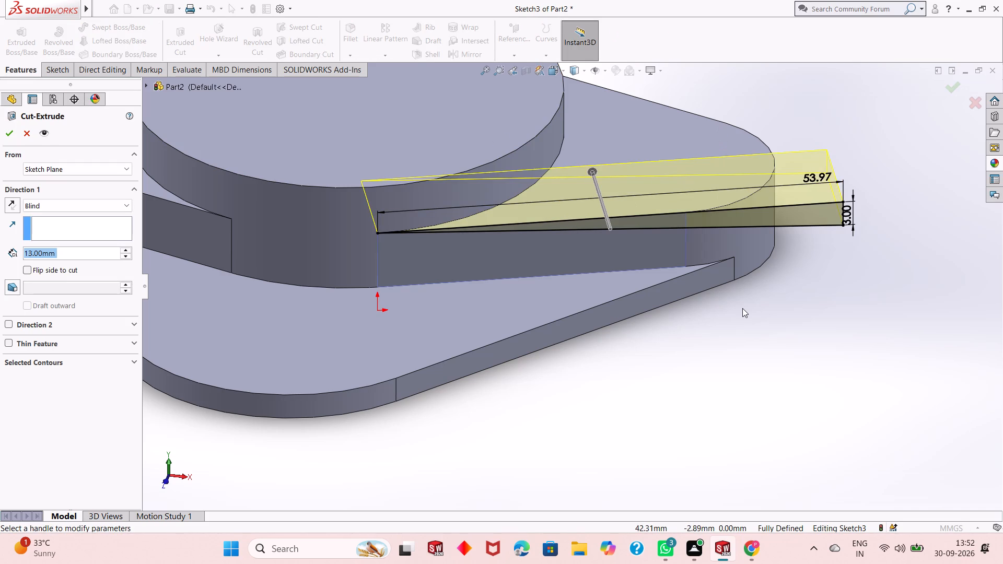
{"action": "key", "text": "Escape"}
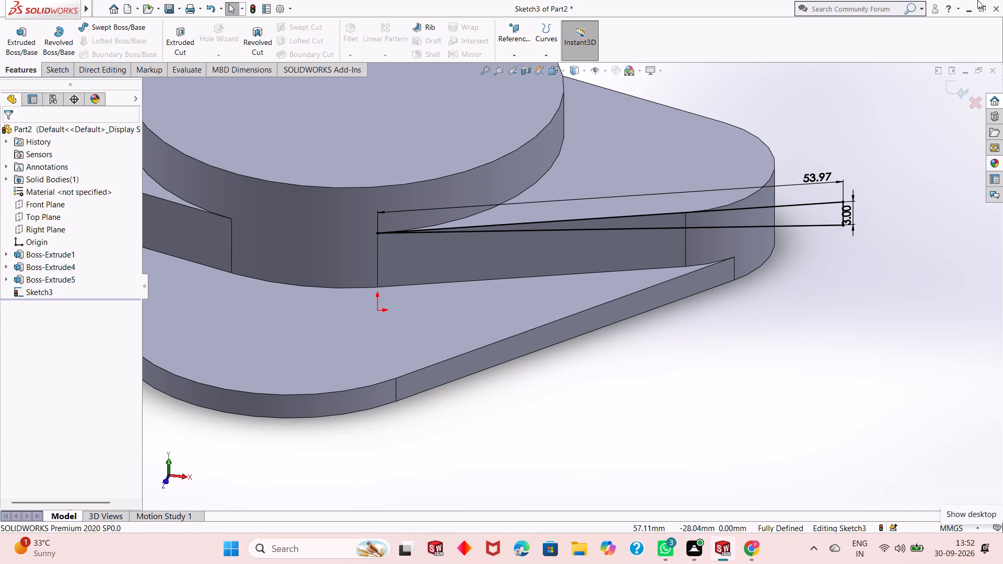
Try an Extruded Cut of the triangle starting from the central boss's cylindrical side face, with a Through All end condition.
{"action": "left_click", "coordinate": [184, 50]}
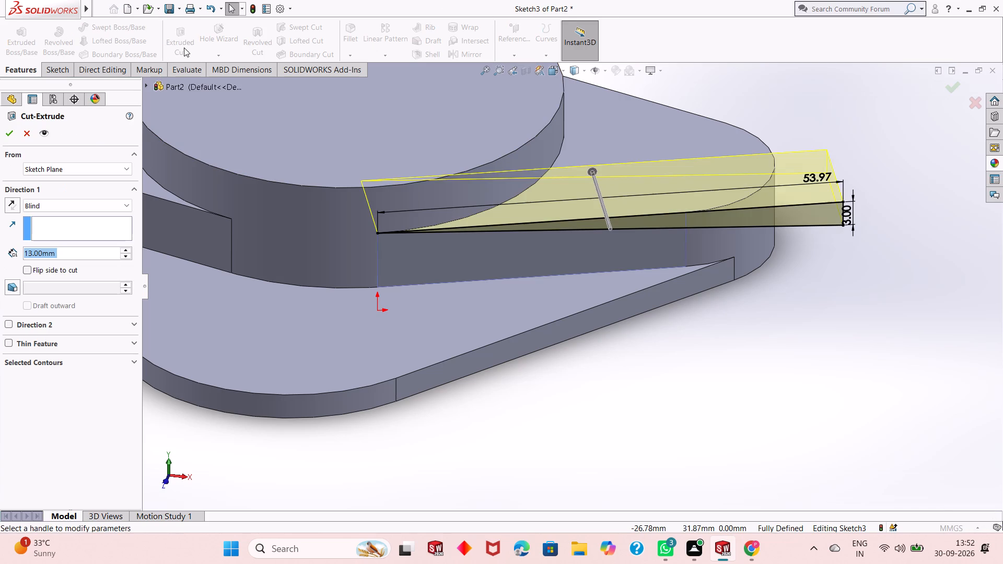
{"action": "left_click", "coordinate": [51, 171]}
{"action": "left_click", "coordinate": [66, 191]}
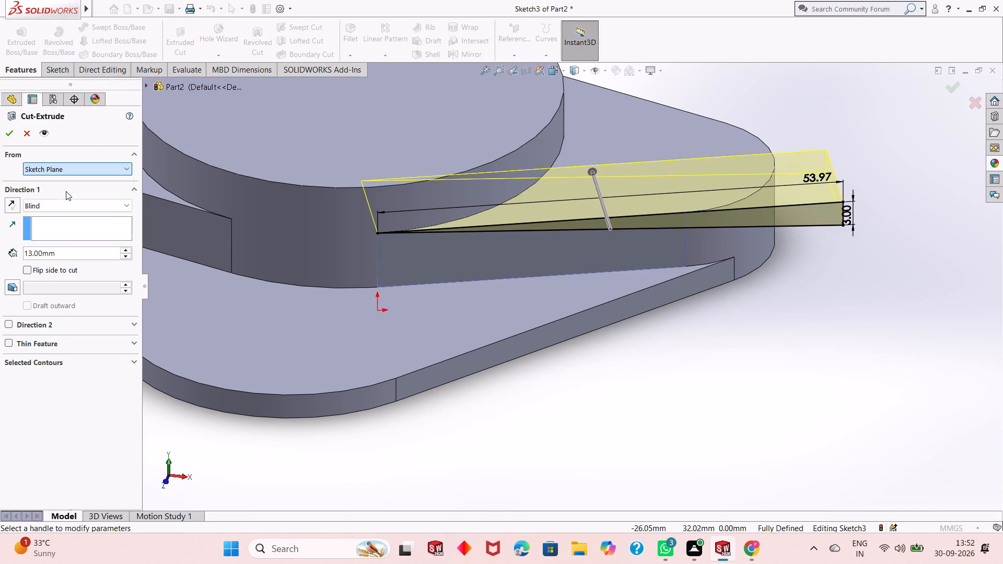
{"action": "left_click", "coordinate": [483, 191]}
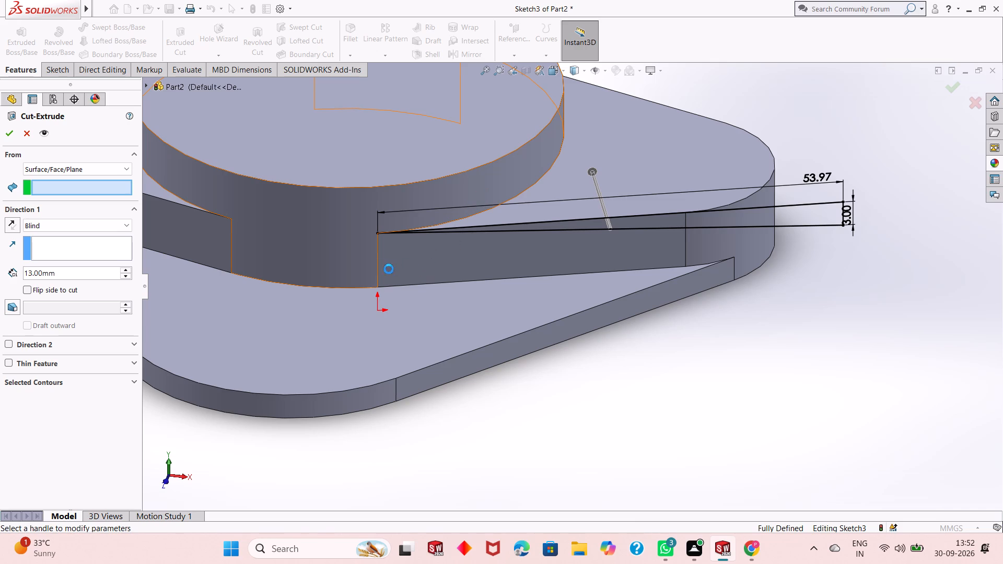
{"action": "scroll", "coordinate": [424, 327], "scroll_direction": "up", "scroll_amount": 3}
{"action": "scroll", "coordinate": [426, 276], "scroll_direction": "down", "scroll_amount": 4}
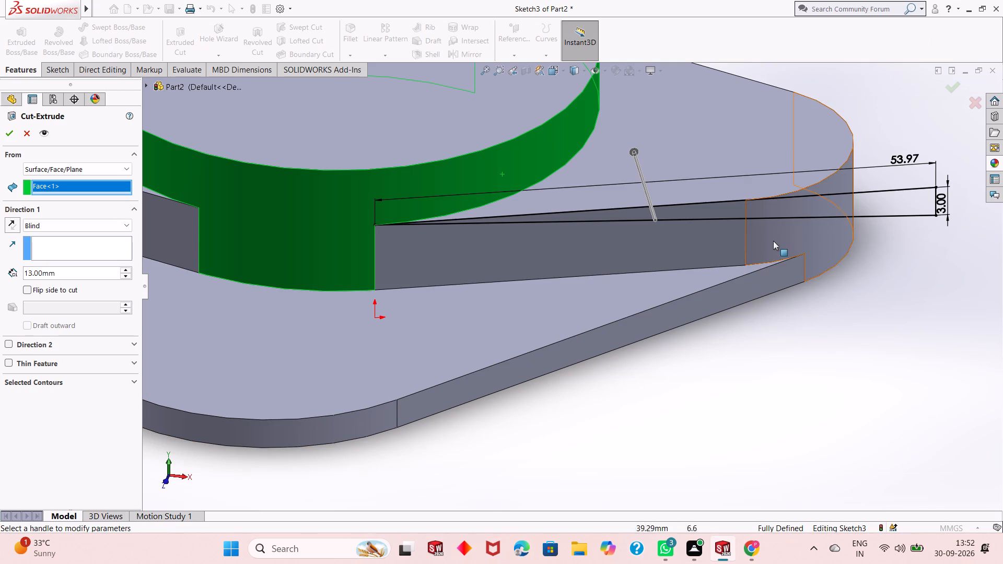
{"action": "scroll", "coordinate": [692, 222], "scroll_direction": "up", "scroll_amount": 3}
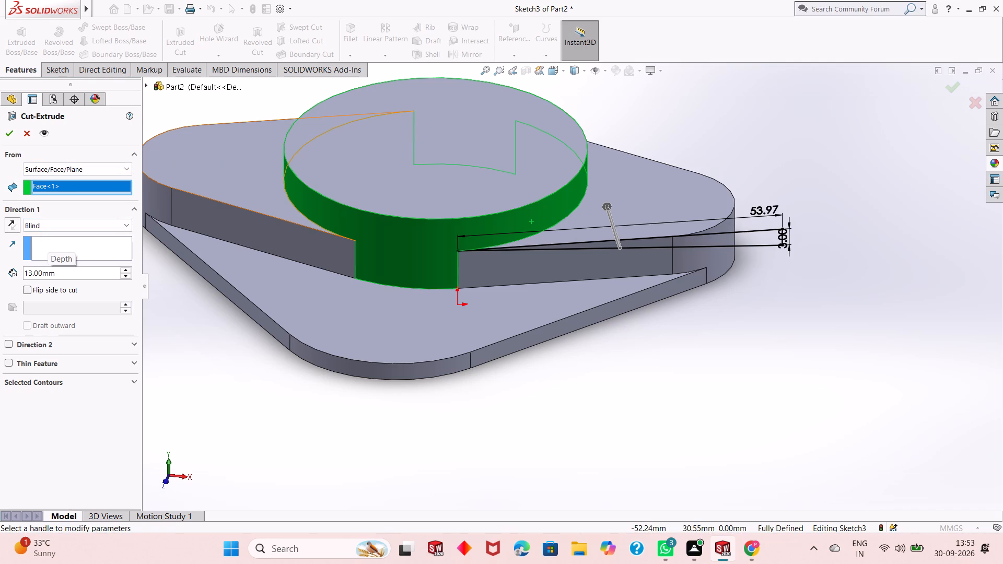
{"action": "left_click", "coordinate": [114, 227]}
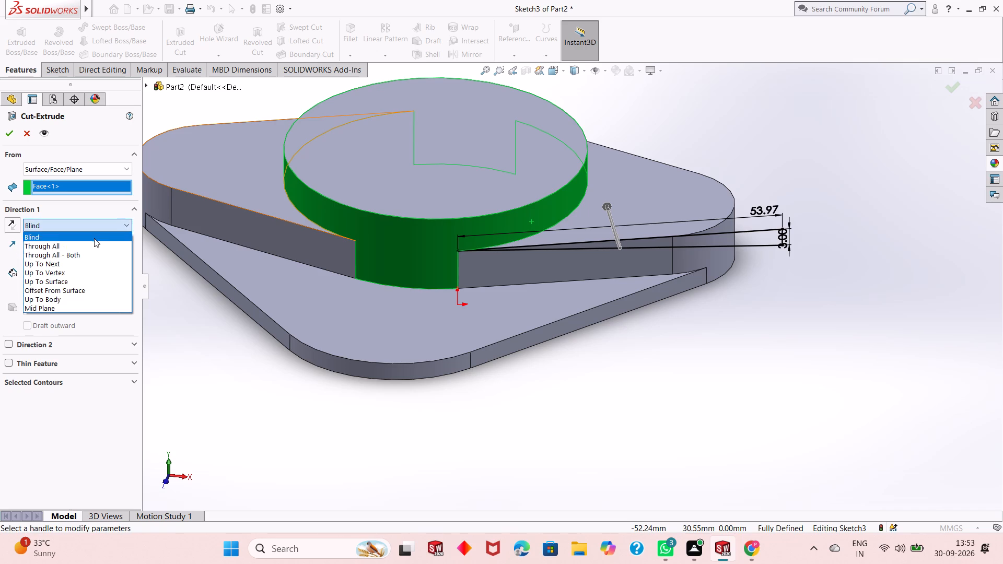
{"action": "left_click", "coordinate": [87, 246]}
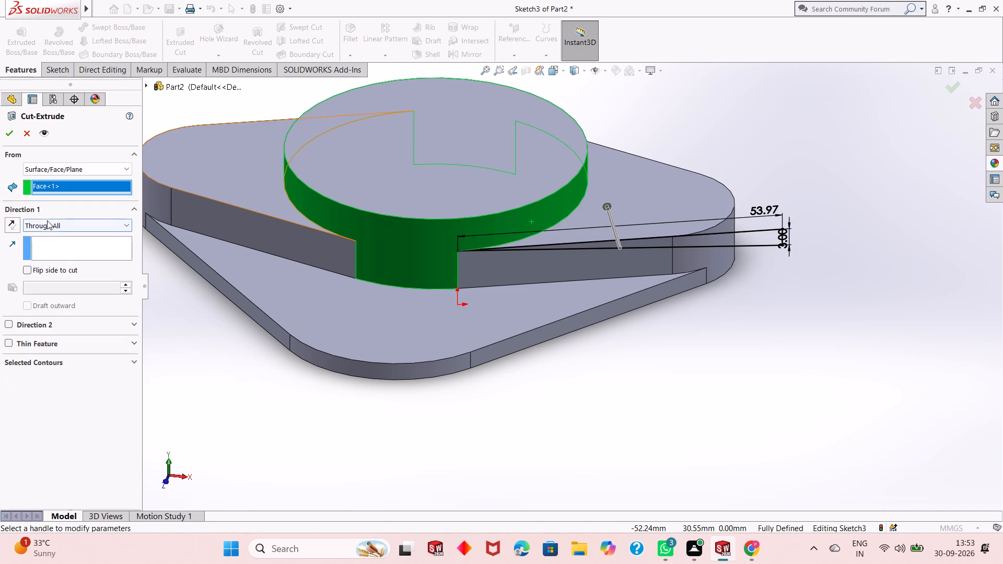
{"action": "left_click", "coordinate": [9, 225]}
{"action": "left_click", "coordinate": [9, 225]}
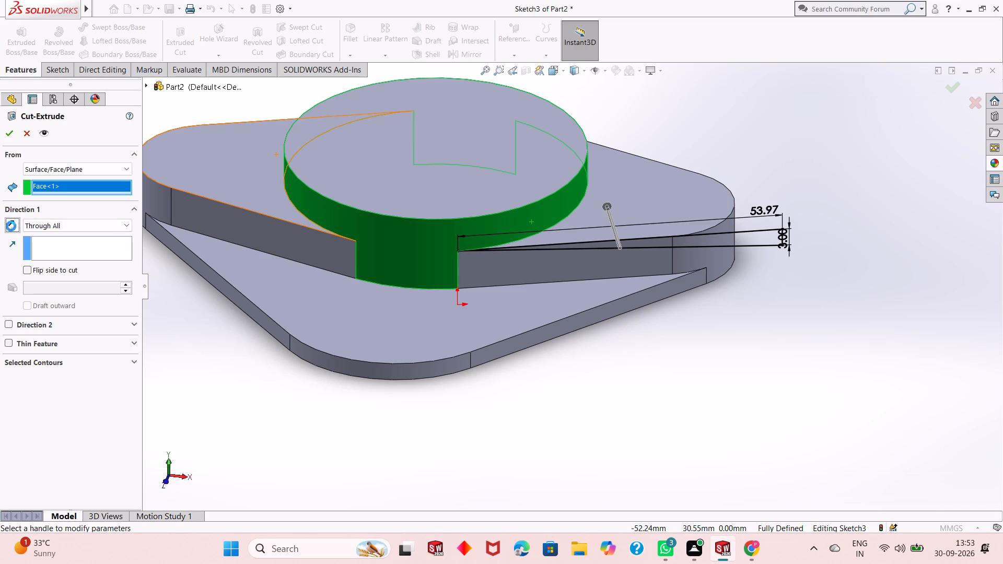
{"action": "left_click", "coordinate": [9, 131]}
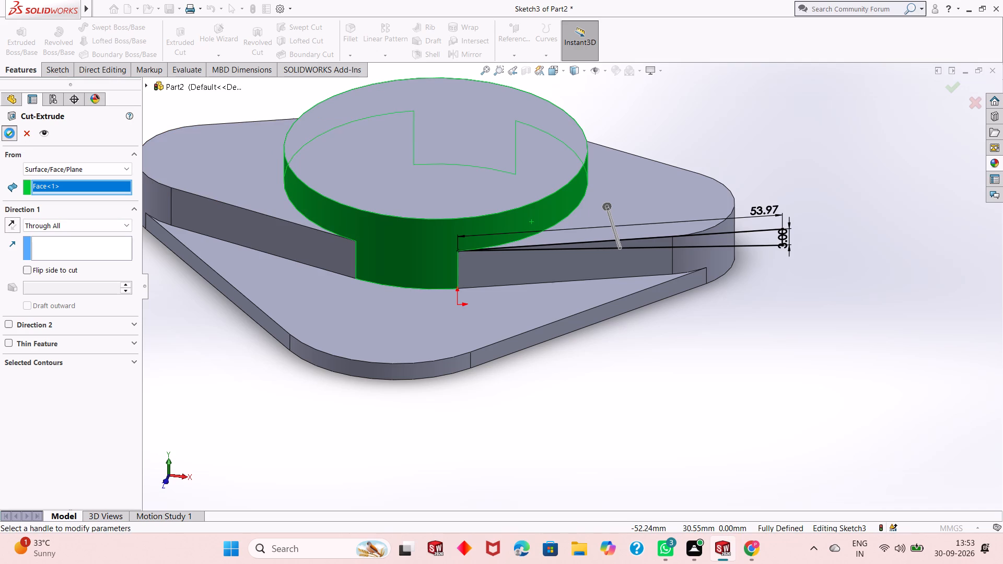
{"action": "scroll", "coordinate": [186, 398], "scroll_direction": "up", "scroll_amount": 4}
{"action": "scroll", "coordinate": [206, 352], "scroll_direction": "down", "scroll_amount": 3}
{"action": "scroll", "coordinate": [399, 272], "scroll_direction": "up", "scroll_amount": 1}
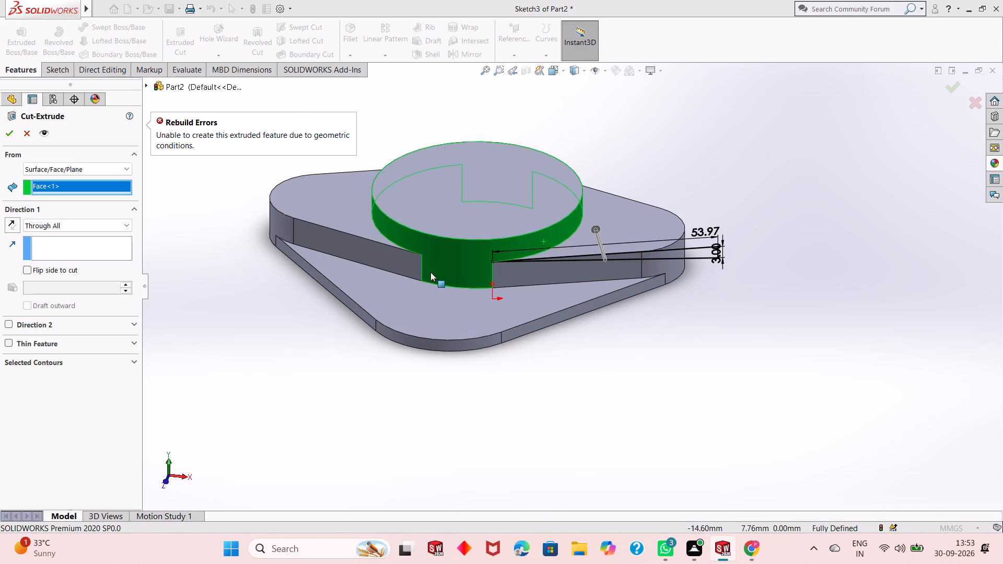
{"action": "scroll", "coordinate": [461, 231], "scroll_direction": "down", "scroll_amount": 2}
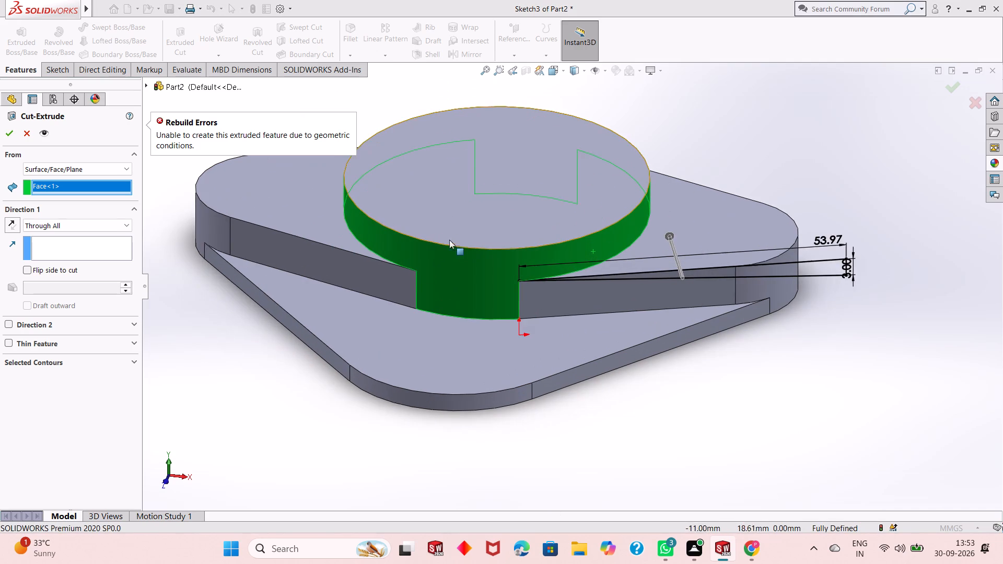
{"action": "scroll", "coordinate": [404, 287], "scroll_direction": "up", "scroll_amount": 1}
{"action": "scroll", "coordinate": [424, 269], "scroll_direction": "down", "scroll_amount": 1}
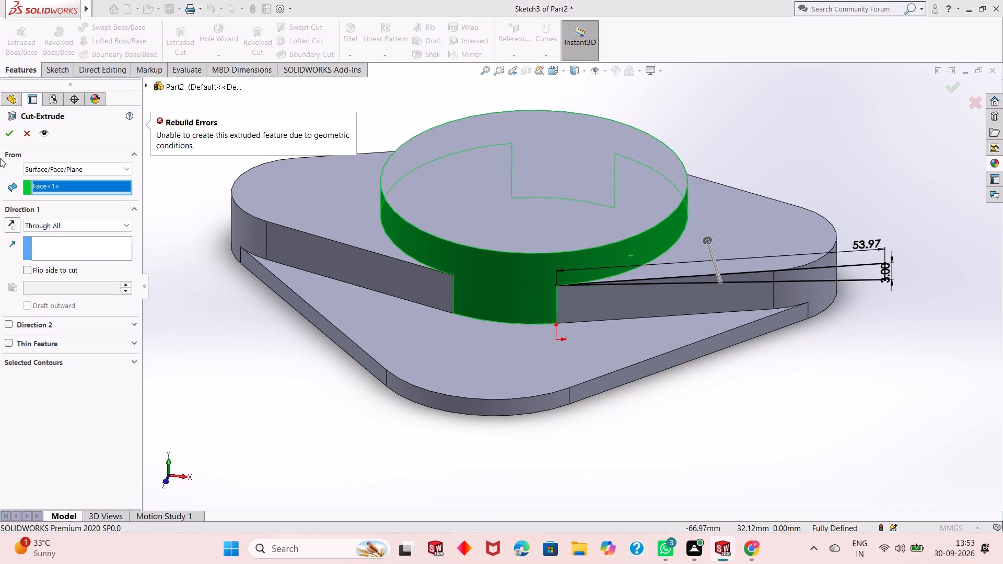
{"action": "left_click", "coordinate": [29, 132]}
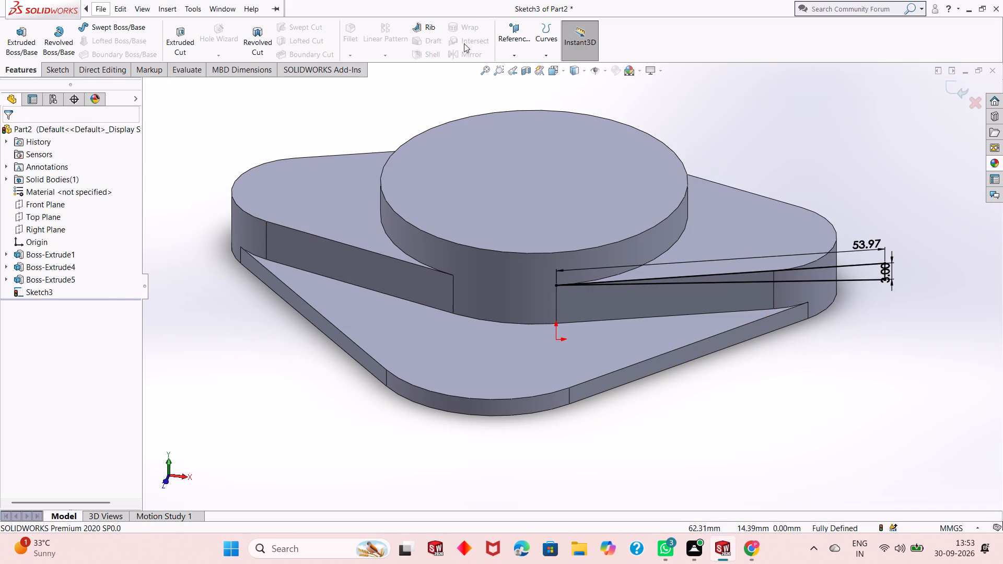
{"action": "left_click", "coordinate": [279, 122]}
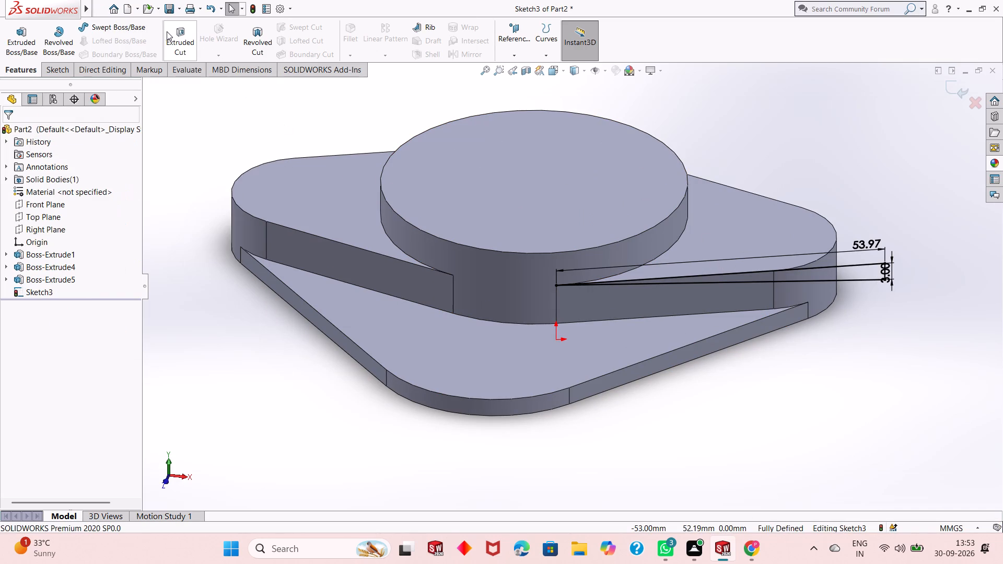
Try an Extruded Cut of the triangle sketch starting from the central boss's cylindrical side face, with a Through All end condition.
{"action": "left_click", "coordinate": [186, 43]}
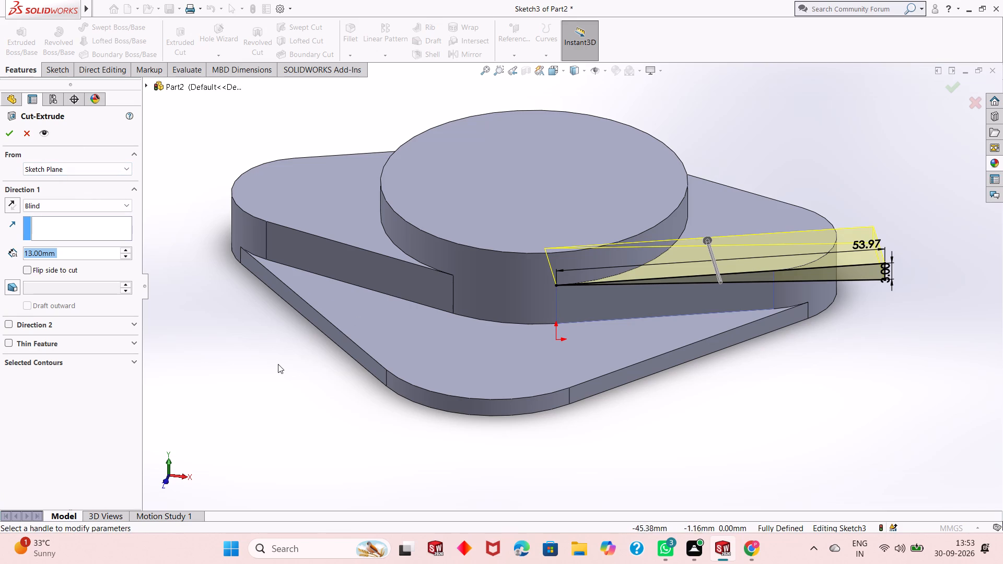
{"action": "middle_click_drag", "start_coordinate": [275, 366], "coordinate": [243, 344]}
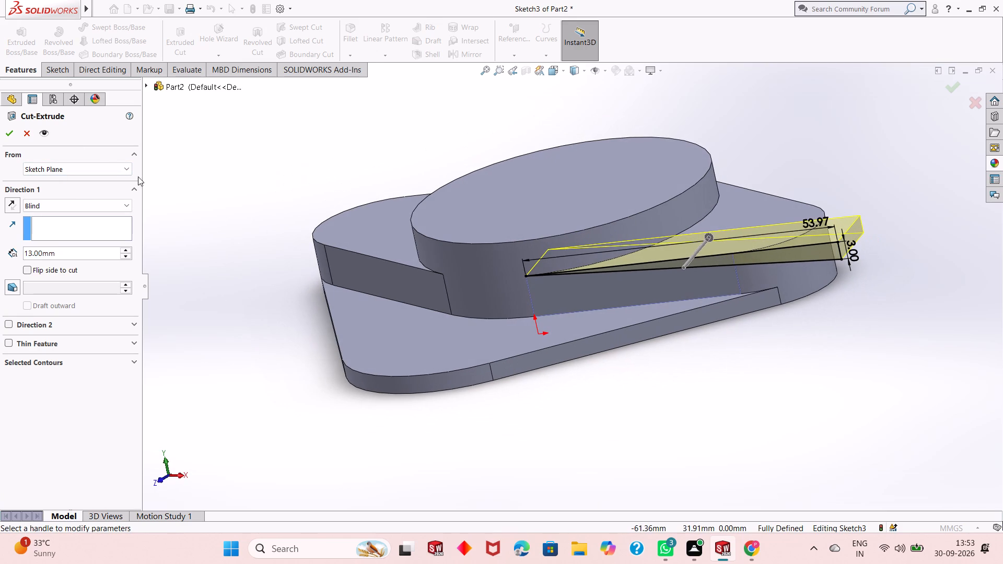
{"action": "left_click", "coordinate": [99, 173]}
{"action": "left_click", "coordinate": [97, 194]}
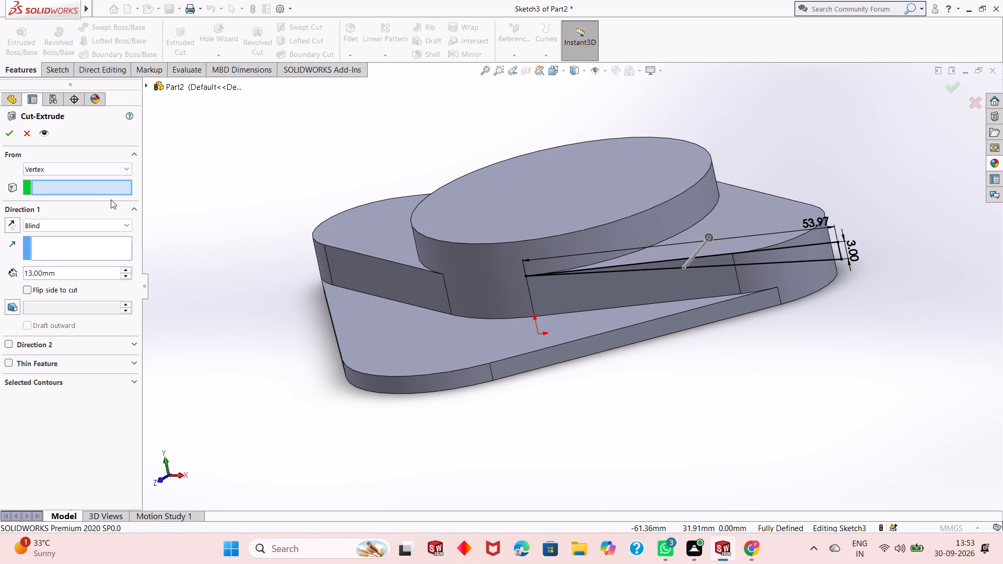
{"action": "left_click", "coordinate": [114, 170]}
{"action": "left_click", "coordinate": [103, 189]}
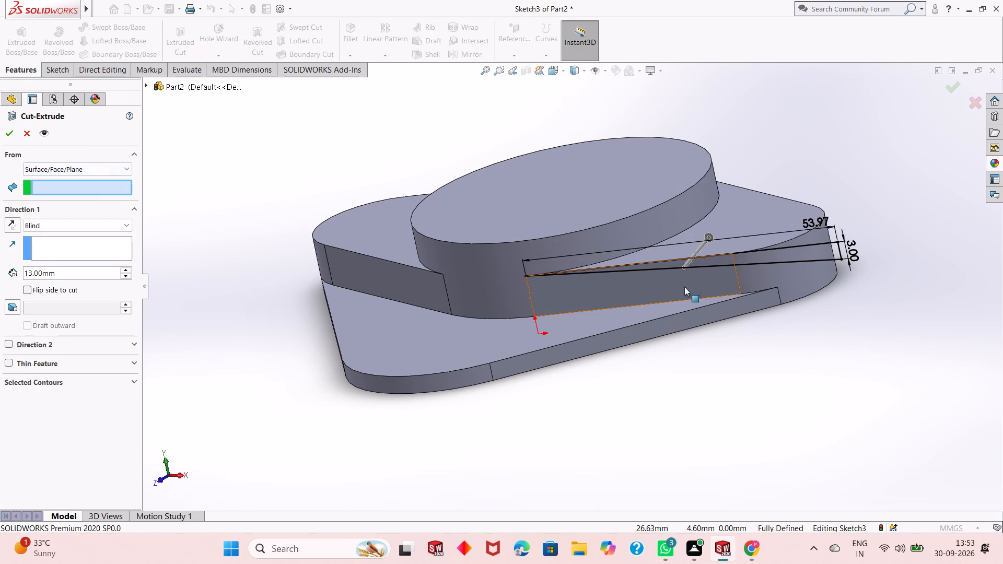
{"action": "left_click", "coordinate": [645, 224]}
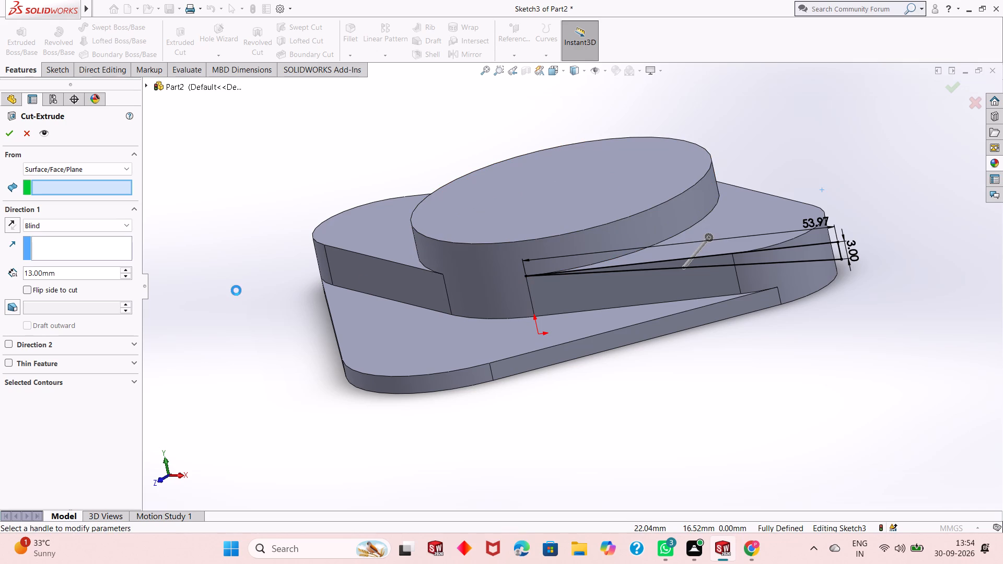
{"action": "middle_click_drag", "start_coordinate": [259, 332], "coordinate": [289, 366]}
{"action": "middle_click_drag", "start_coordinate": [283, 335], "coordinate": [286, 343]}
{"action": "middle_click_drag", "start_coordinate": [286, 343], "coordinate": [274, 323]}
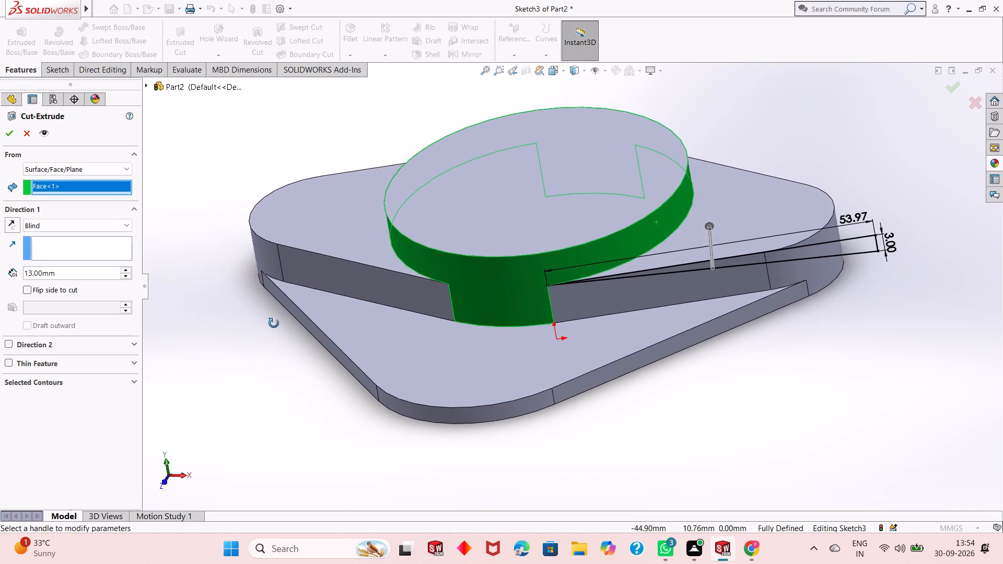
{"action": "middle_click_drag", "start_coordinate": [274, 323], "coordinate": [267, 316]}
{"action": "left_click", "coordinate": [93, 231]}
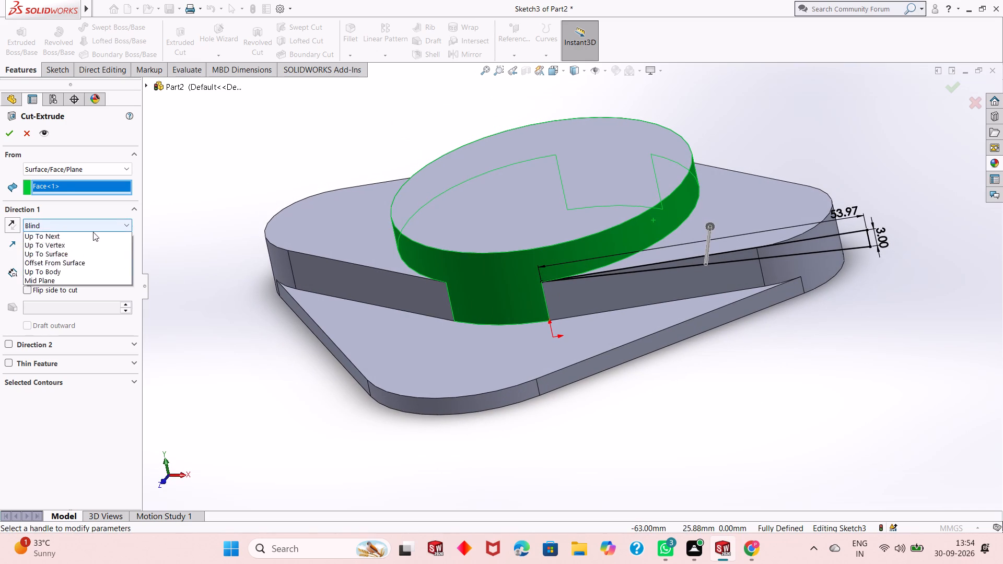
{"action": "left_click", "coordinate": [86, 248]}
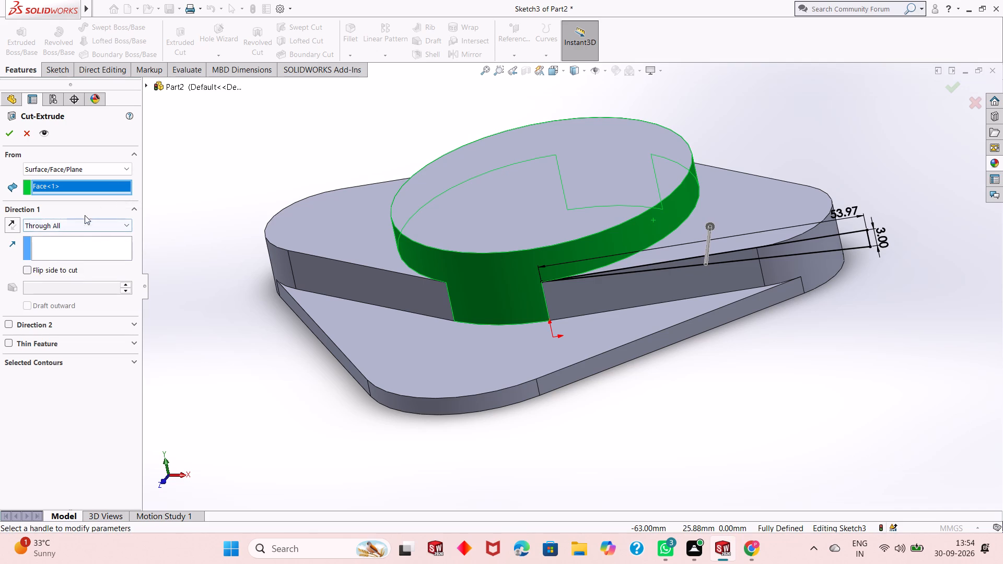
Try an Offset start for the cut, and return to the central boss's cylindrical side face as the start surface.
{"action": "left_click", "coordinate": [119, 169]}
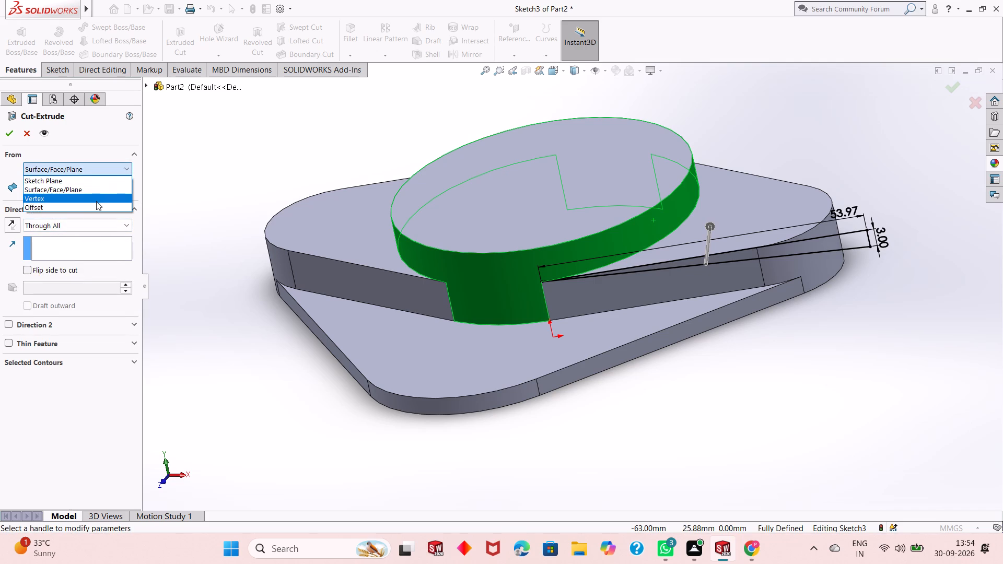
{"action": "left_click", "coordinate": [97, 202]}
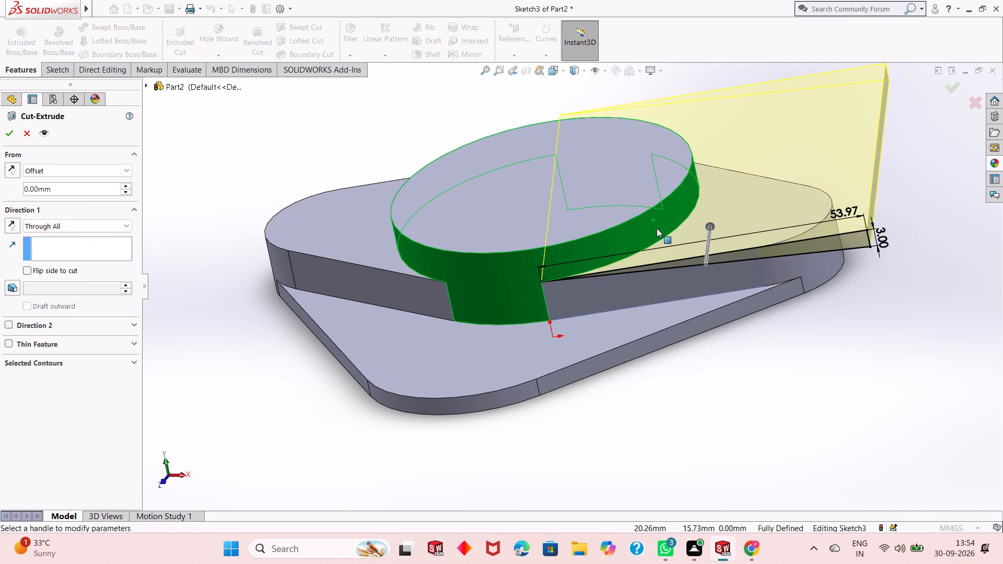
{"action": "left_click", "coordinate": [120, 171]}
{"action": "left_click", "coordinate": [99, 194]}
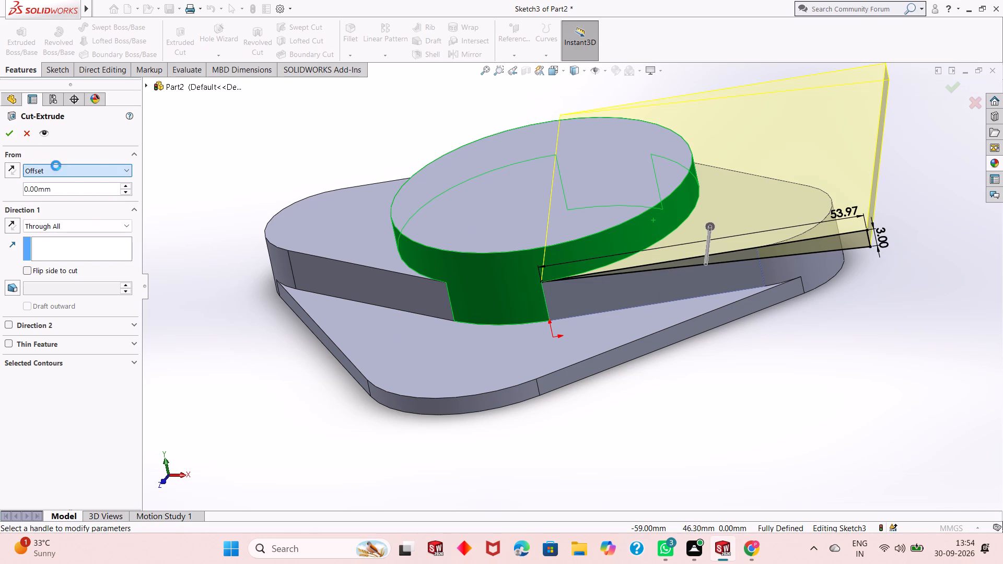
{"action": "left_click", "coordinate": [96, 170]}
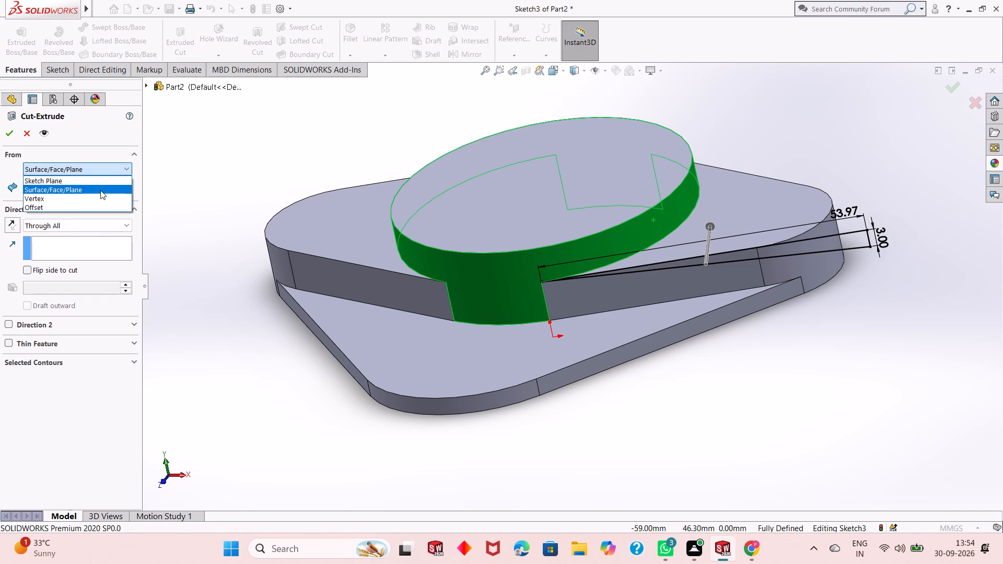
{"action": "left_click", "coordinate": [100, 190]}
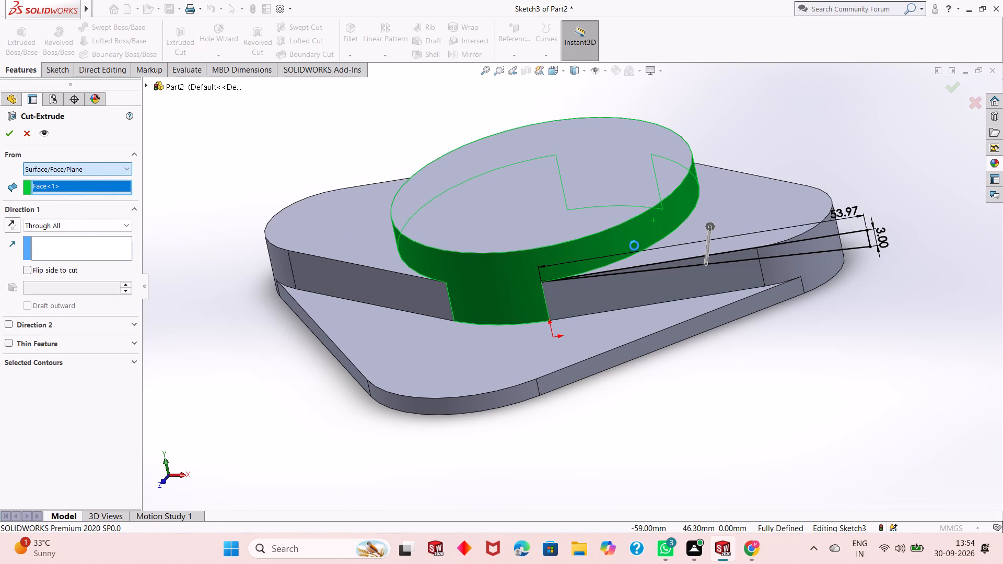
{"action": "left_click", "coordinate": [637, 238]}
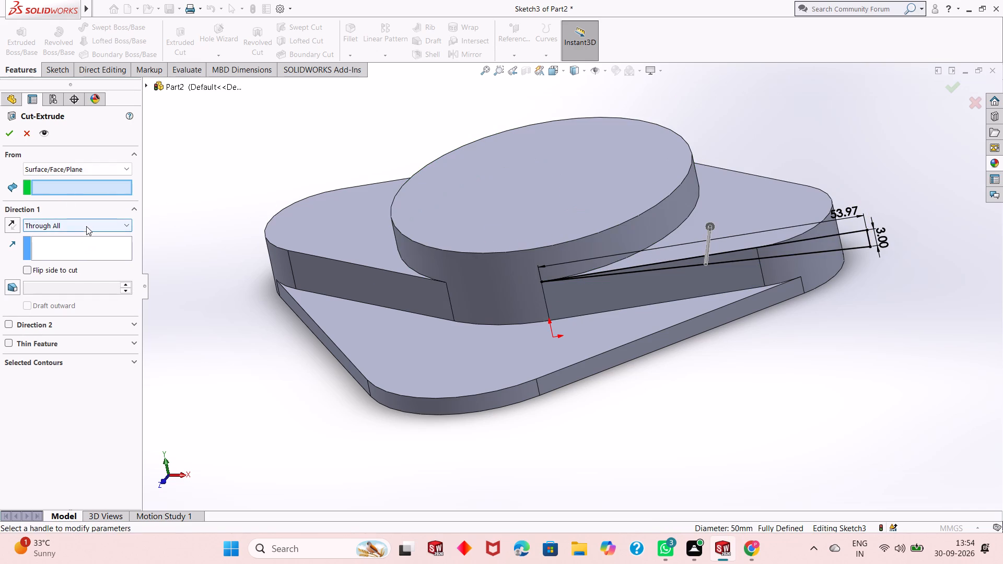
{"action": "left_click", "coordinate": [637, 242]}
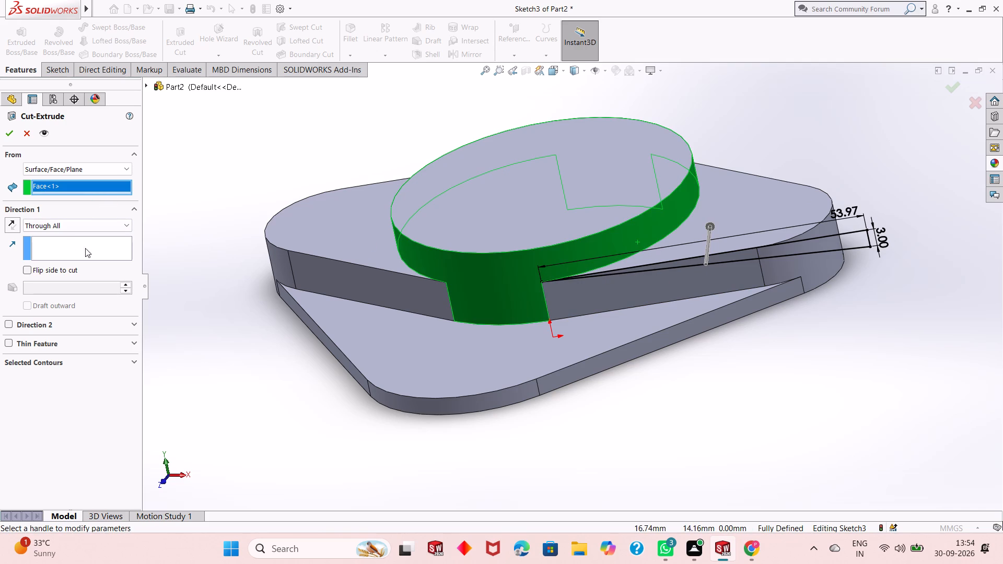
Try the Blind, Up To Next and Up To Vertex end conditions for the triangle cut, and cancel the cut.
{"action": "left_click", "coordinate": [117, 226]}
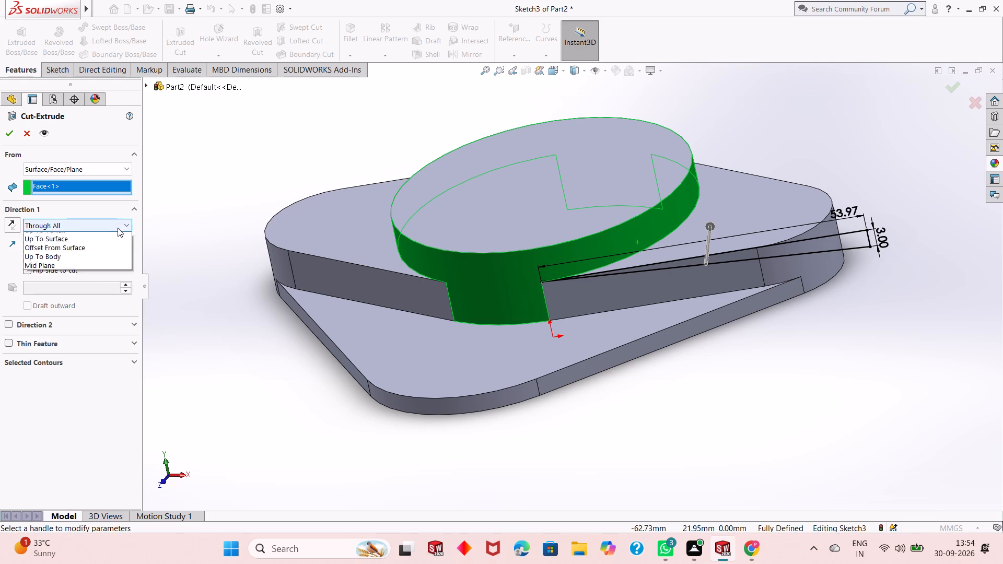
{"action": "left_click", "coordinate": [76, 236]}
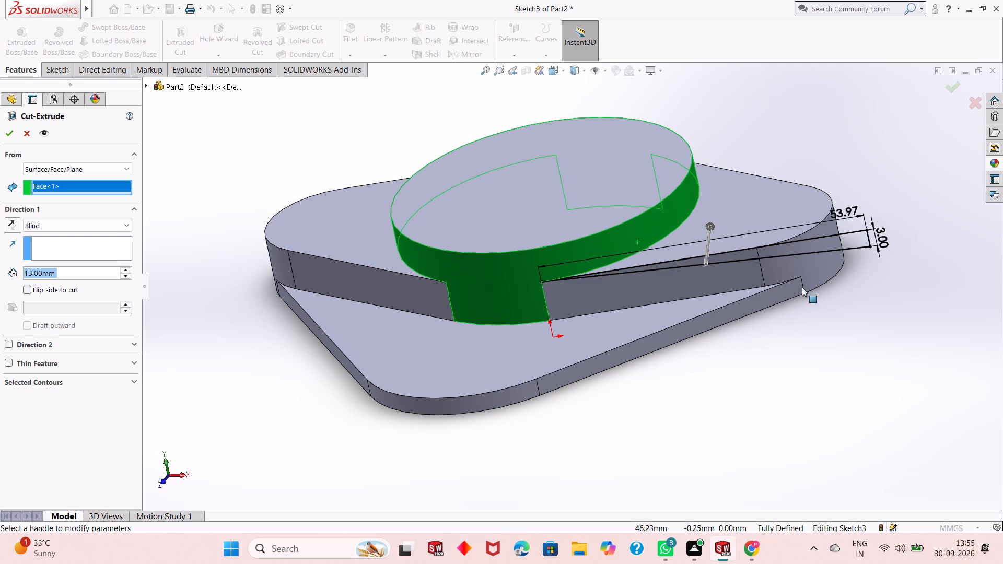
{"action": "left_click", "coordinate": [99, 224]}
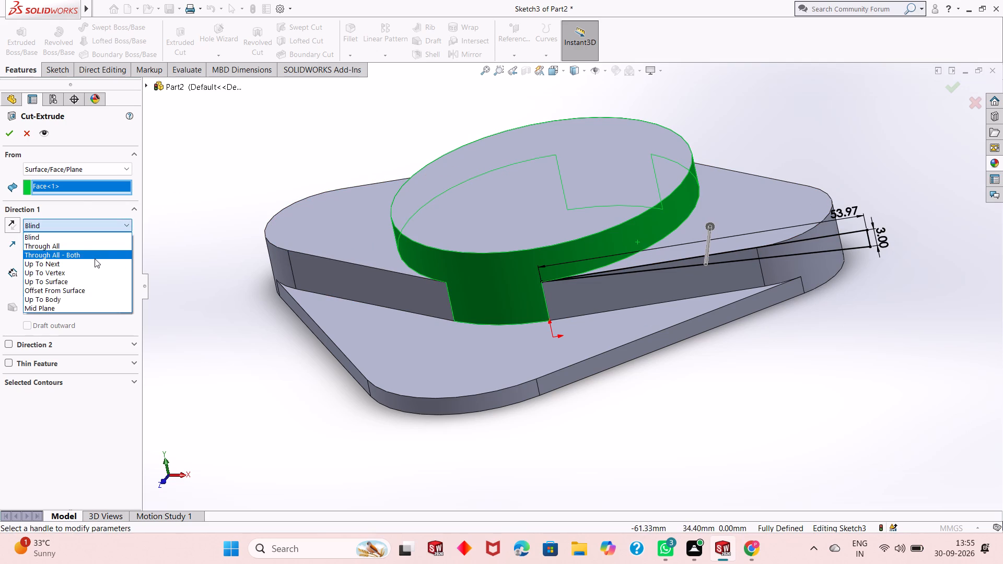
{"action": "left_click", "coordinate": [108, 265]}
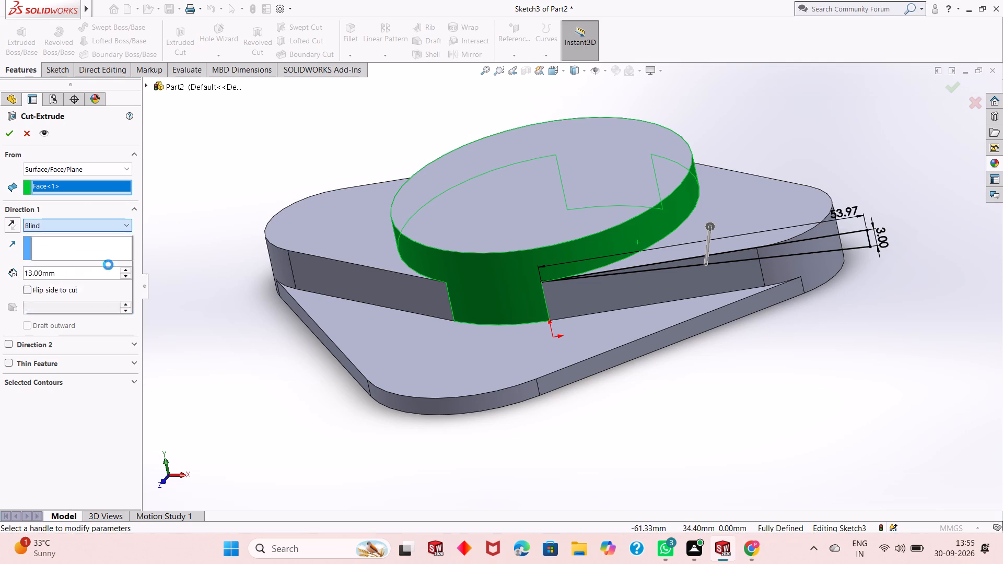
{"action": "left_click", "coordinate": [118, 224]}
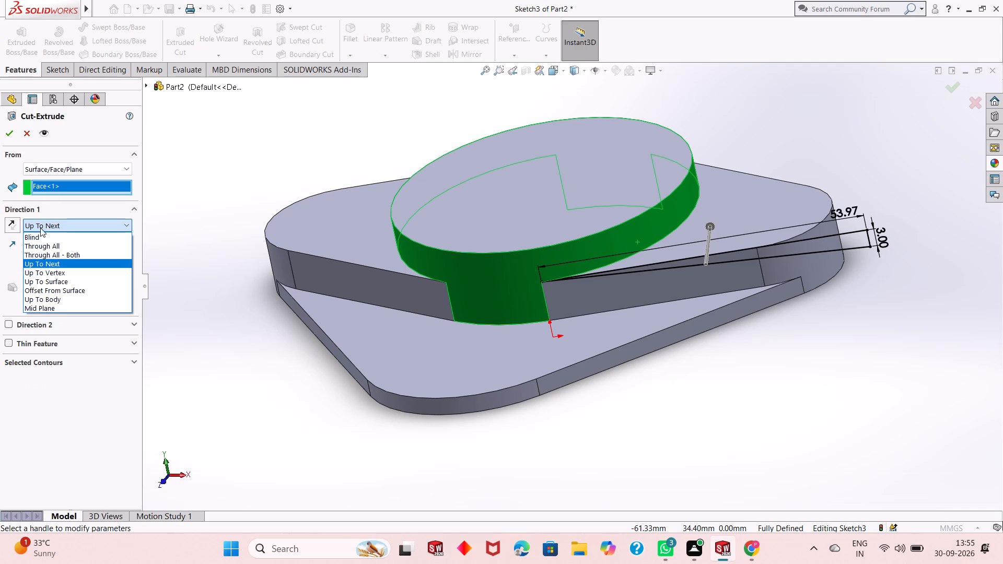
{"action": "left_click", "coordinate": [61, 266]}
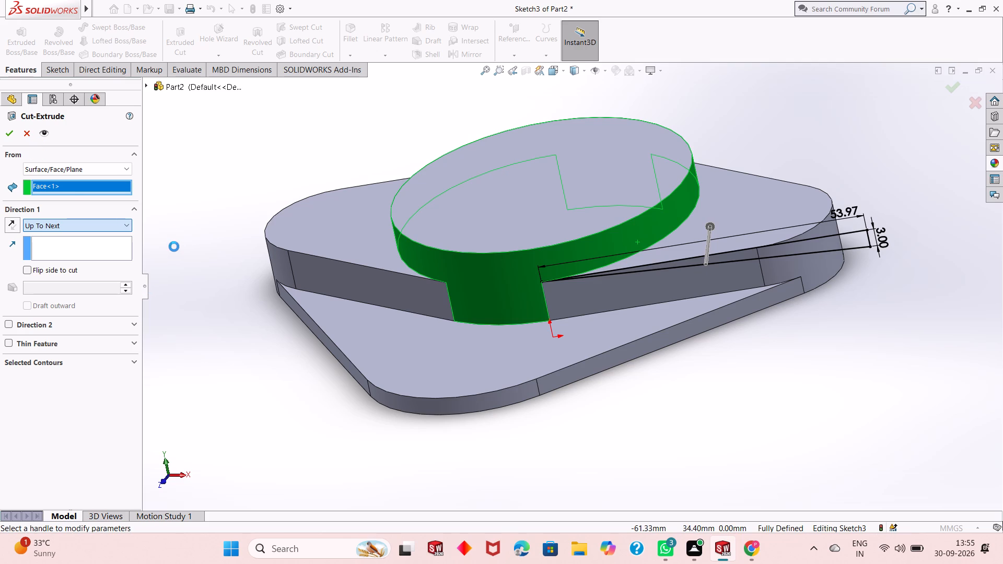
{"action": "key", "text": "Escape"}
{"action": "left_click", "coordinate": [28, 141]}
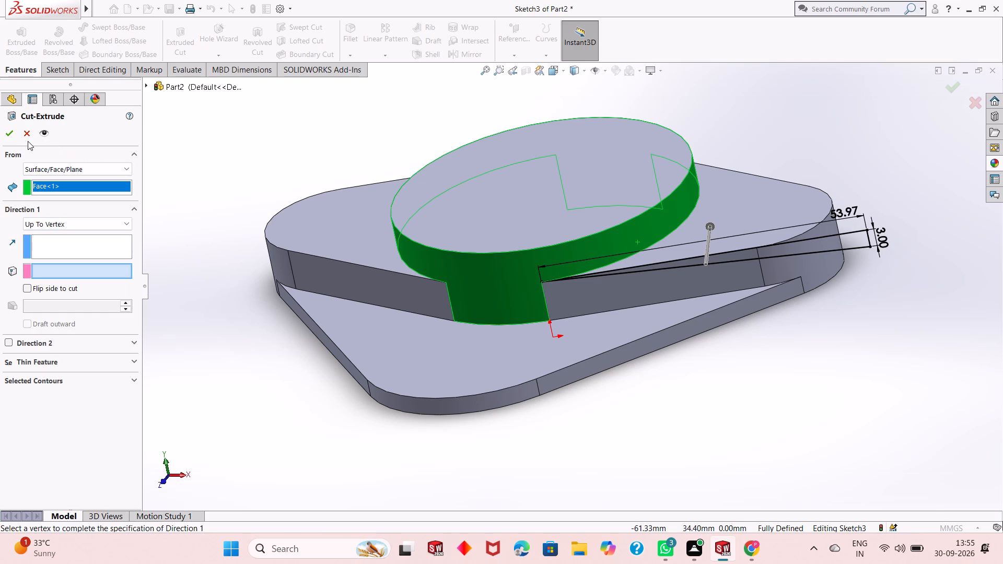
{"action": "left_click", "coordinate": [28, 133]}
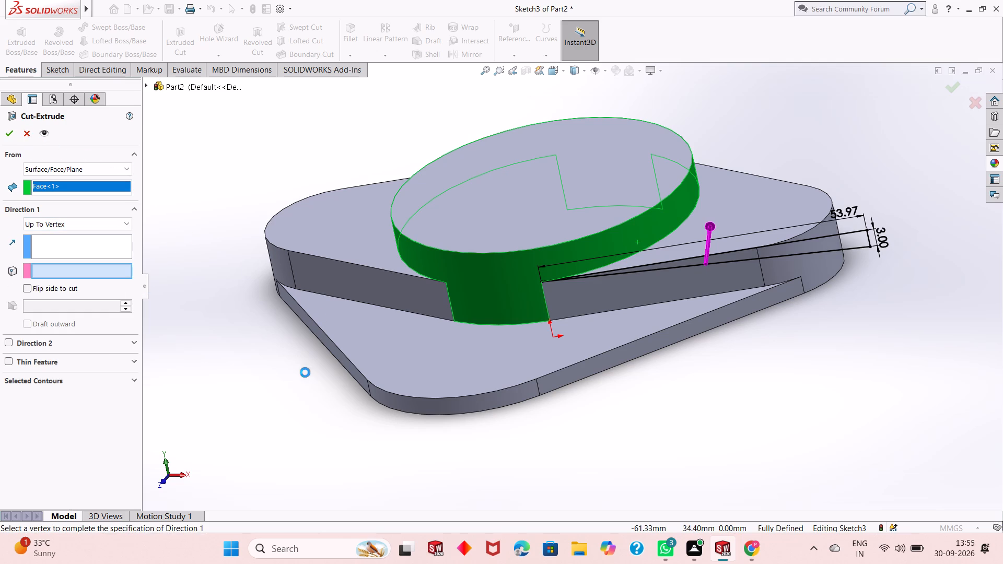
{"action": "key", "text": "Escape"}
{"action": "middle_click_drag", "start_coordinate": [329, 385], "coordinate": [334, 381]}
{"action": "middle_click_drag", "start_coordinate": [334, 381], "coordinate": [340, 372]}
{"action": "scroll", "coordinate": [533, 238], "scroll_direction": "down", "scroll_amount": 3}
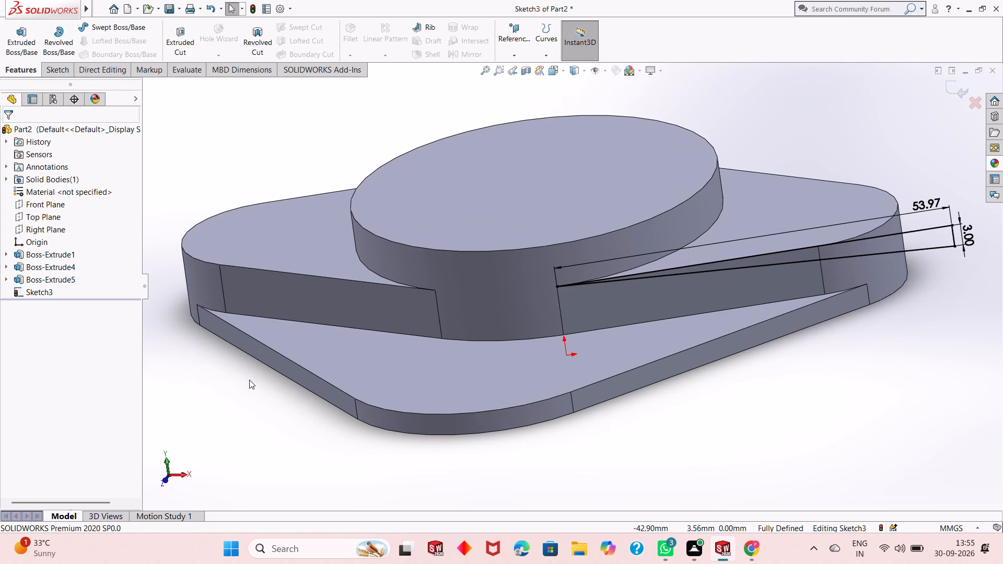
Undo the triangle's dimensions and lines on the arm's side face until the whole sketch is removed.
{"action": "middle_click_drag", "start_coordinate": [488, 350], "coordinate": [469, 382]}
{"action": "key", "text": "Escape"}
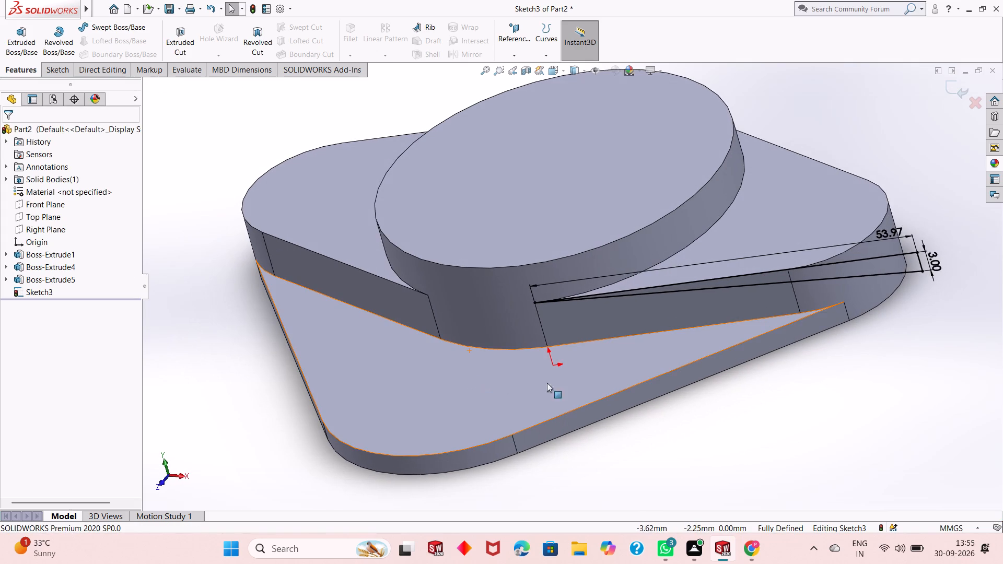
{"action": "key", "text": "Escape"}
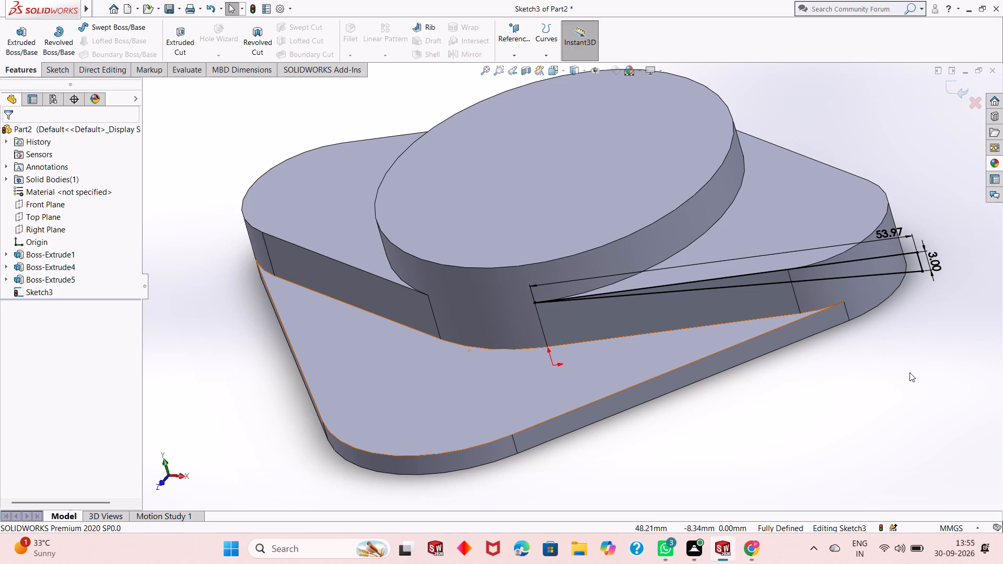
{"action": "key", "text": "ctrl+z"}
{"action": "key", "text": "ctrl+z"}
{"action": "key", "text": "ctrl+z"}
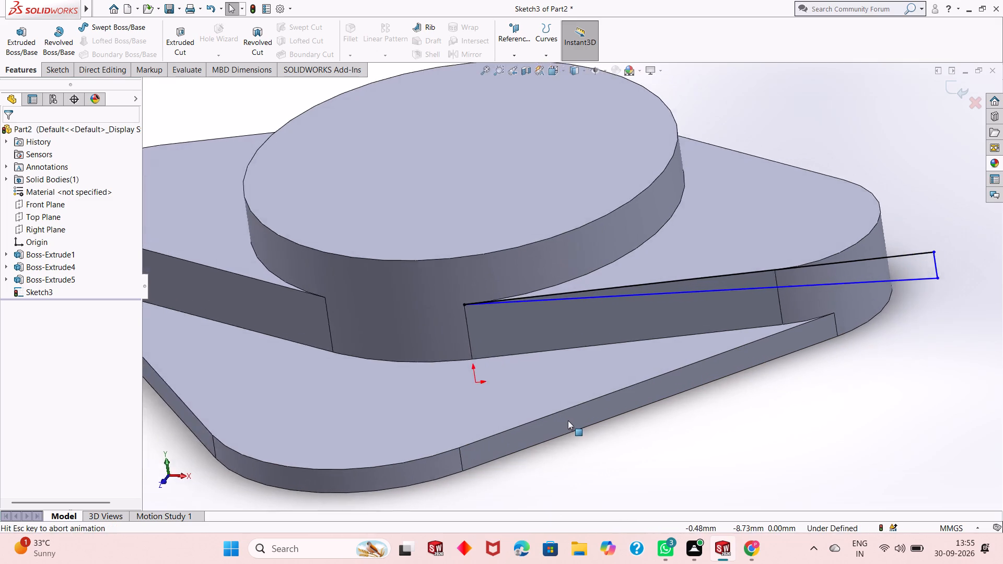
{"action": "key", "text": "ctrl+z"}
{"action": "key", "text": "ctrl+z"}
{"action": "key", "text": "ctrl+z"}
{"action": "key", "text": "ctrl+z"}
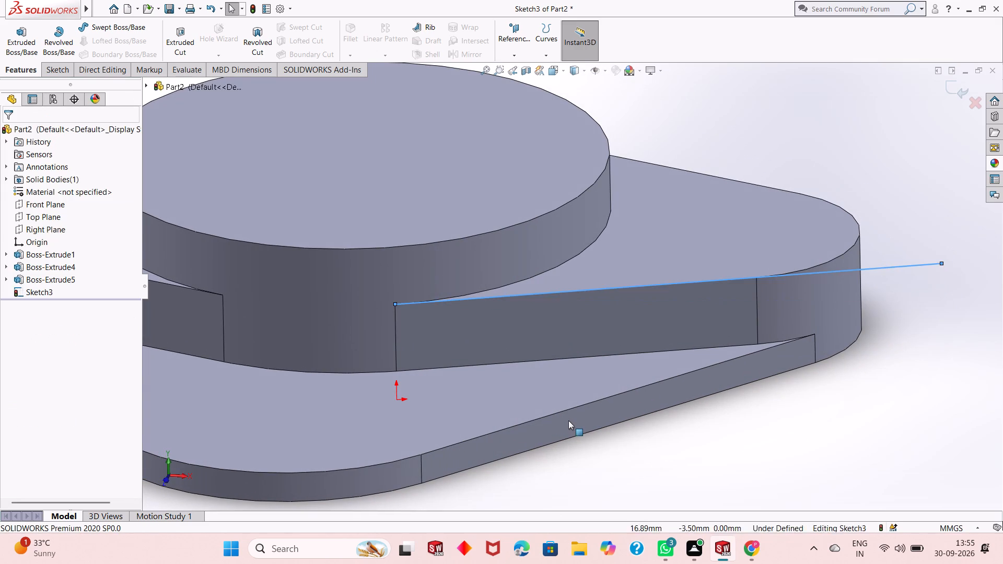
{"action": "key", "text": "ctrl+z"}
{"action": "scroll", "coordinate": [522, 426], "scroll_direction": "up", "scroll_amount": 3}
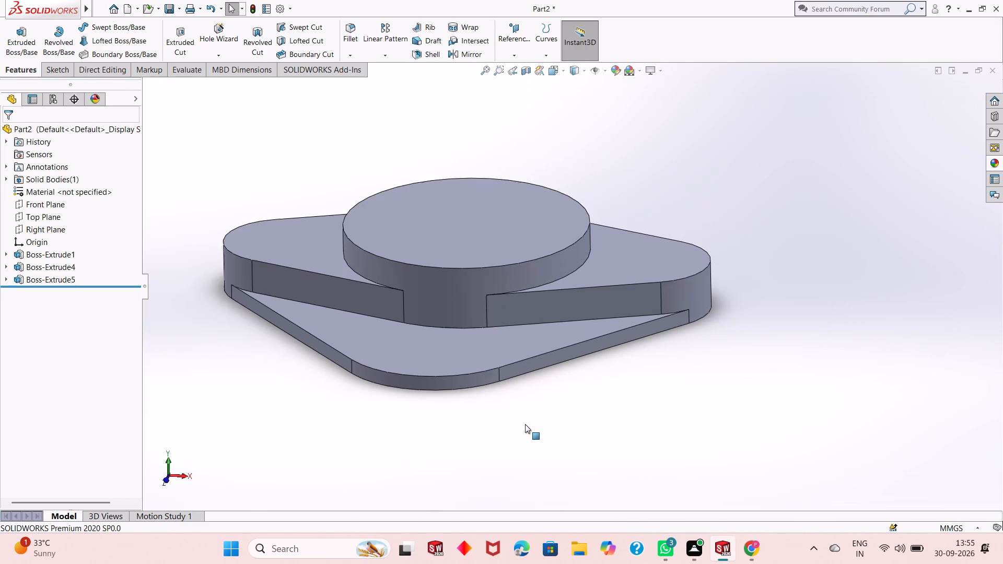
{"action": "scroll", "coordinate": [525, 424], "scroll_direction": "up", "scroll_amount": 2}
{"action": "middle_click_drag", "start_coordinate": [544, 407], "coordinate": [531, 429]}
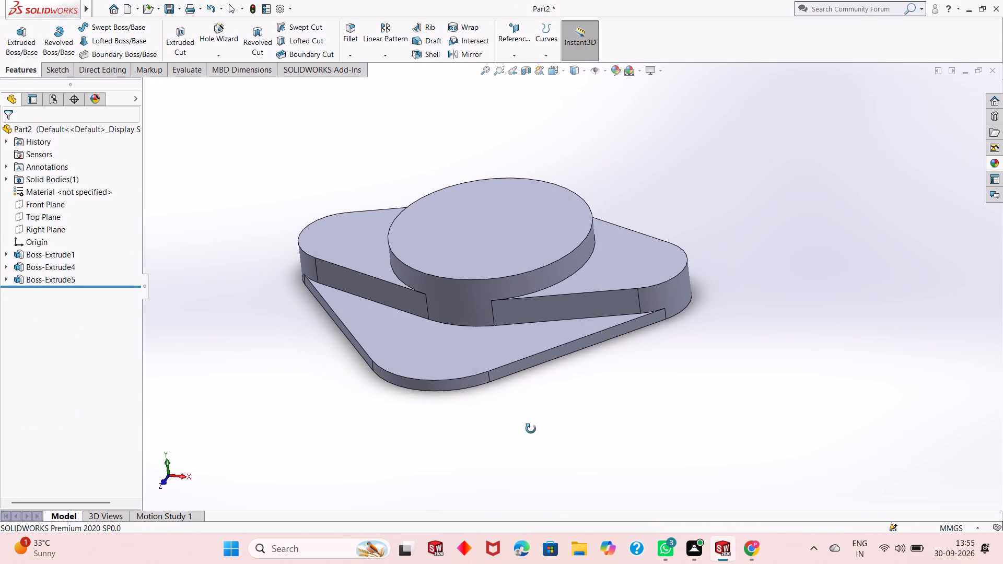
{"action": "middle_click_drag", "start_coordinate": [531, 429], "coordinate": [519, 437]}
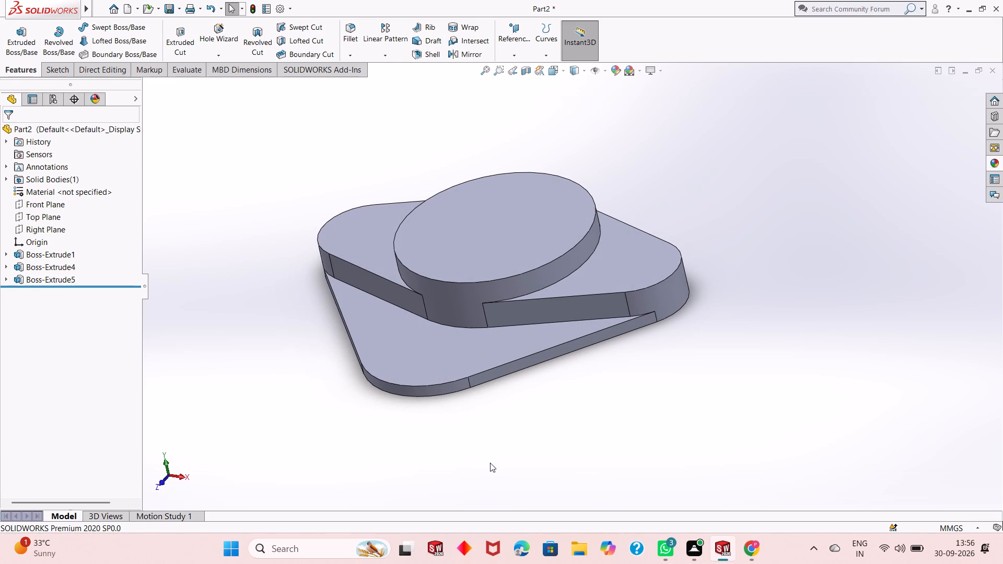
Start a new sketch on the base plate's straight side face beneath the arm.
{"action": "middle_click_drag", "start_coordinate": [490, 463], "coordinate": [489, 405]}
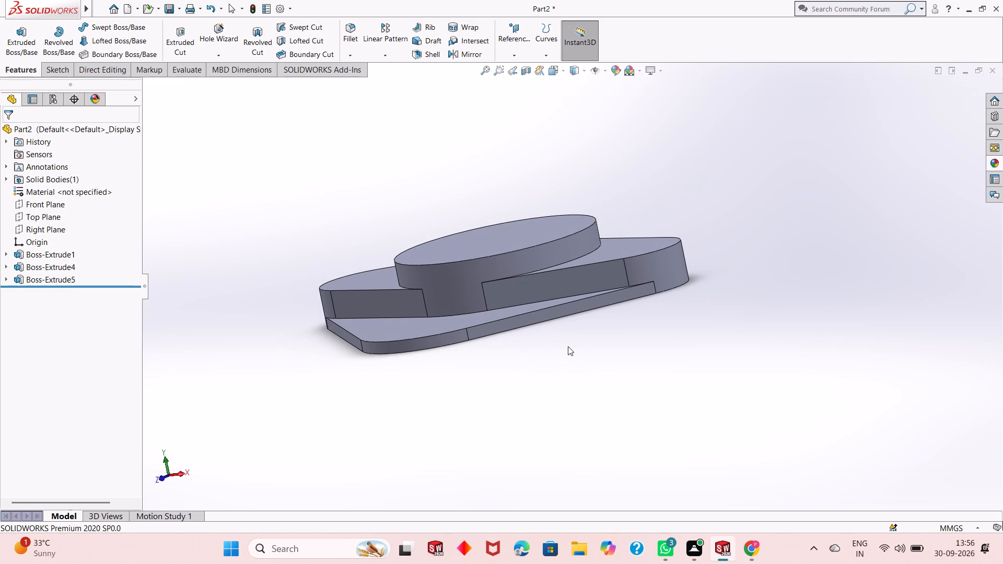
{"action": "left_click", "coordinate": [579, 308]}
{"action": "left_click", "coordinate": [628, 273]}
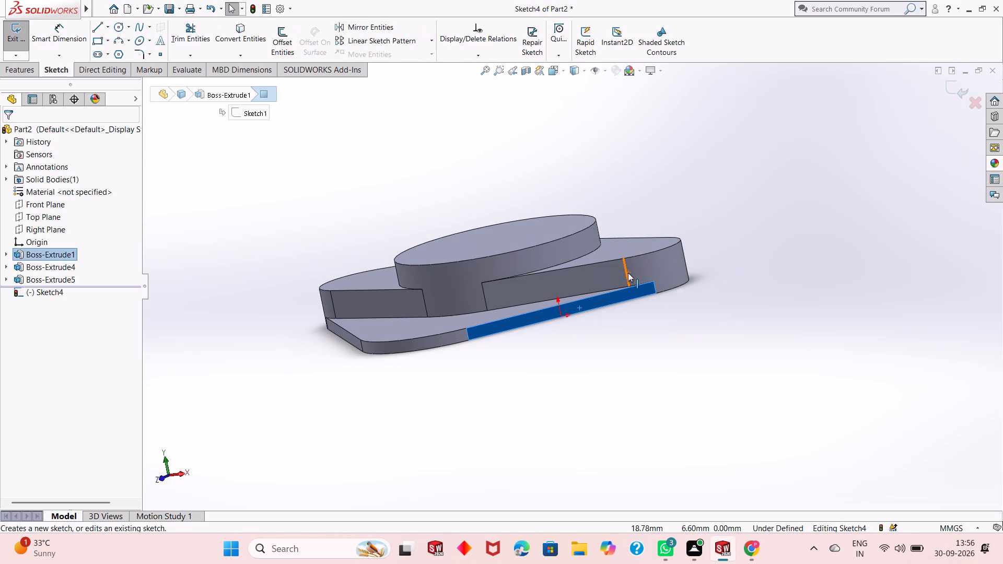
{"action": "key", "text": "ctrl+8"}
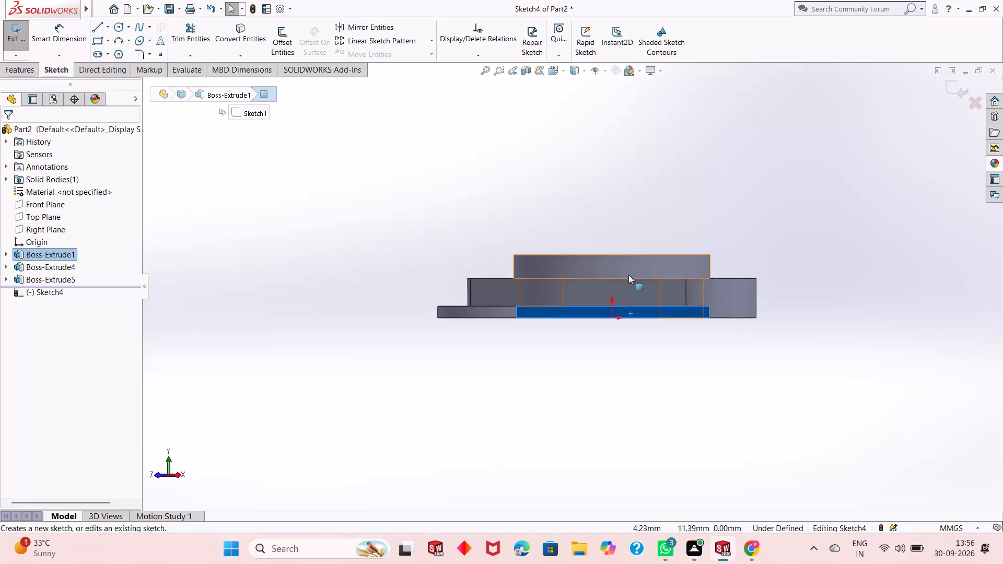
{"action": "scroll", "coordinate": [631, 334], "scroll_direction": "down", "scroll_amount": 2}
{"action": "middle_click_drag", "start_coordinate": [633, 386], "coordinate": [607, 403]}
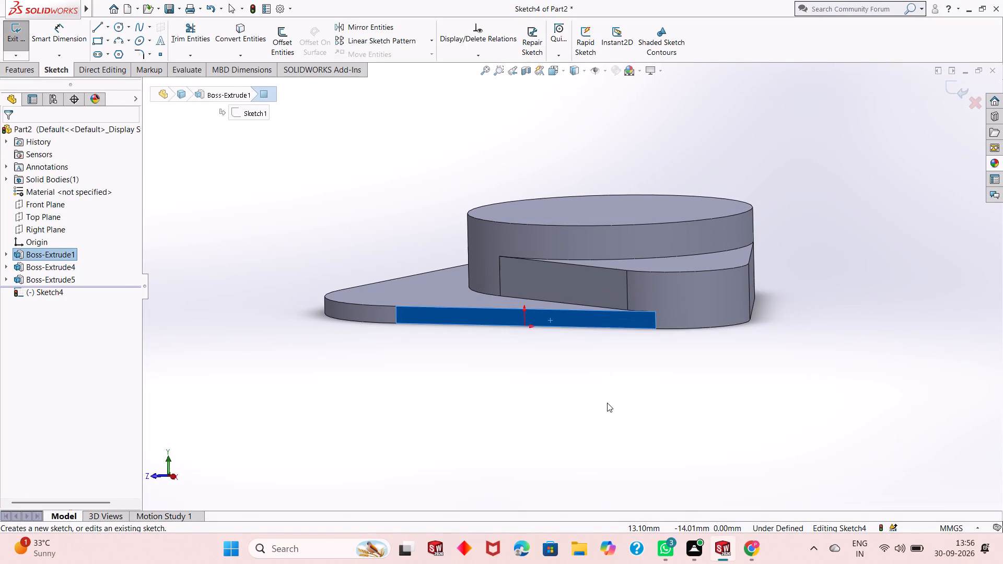
{"action": "key", "text": "Escape"}
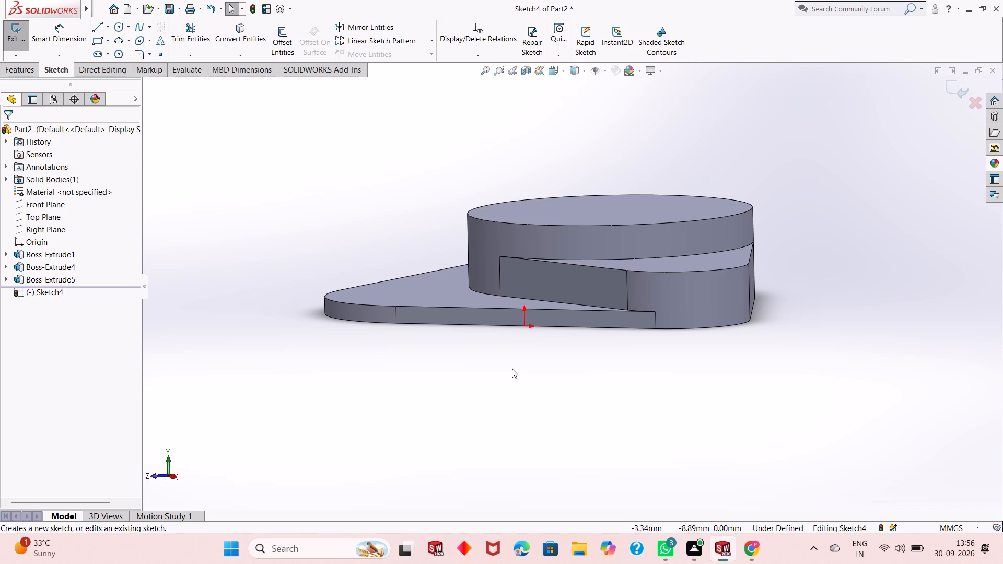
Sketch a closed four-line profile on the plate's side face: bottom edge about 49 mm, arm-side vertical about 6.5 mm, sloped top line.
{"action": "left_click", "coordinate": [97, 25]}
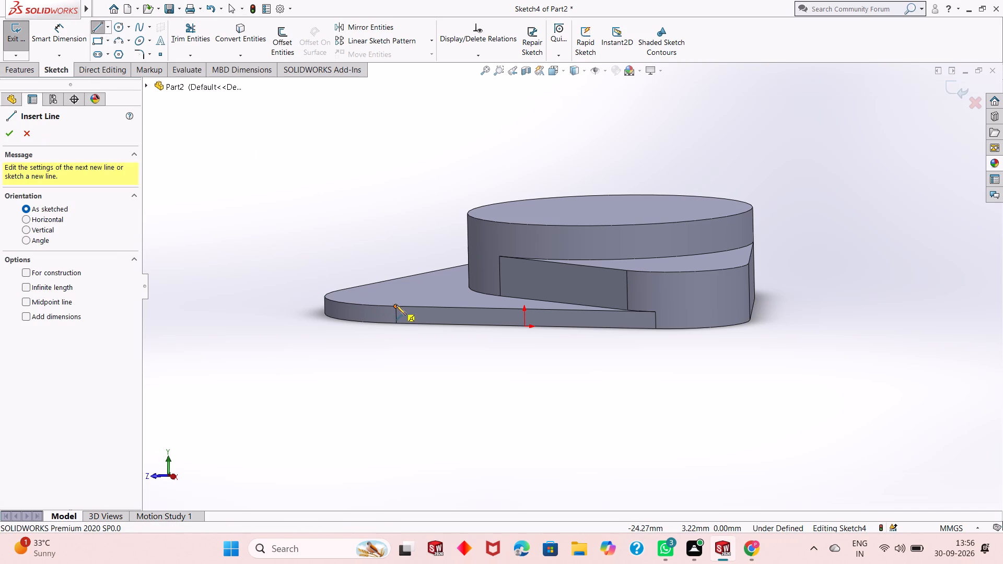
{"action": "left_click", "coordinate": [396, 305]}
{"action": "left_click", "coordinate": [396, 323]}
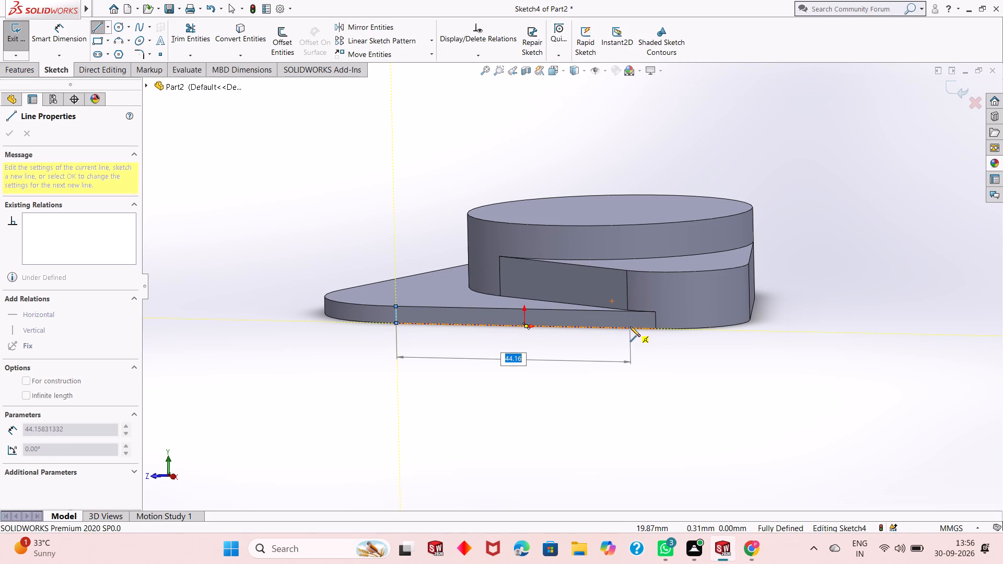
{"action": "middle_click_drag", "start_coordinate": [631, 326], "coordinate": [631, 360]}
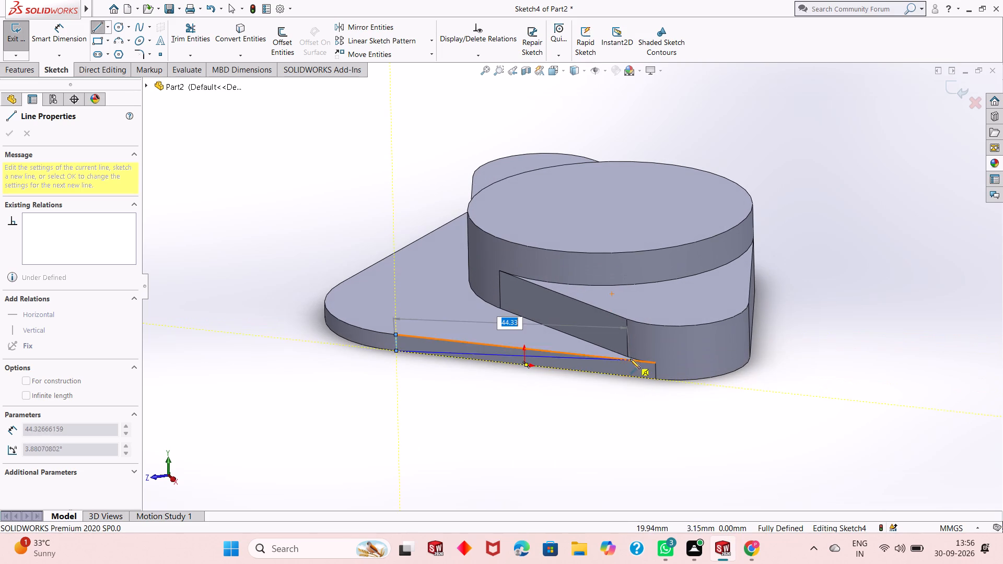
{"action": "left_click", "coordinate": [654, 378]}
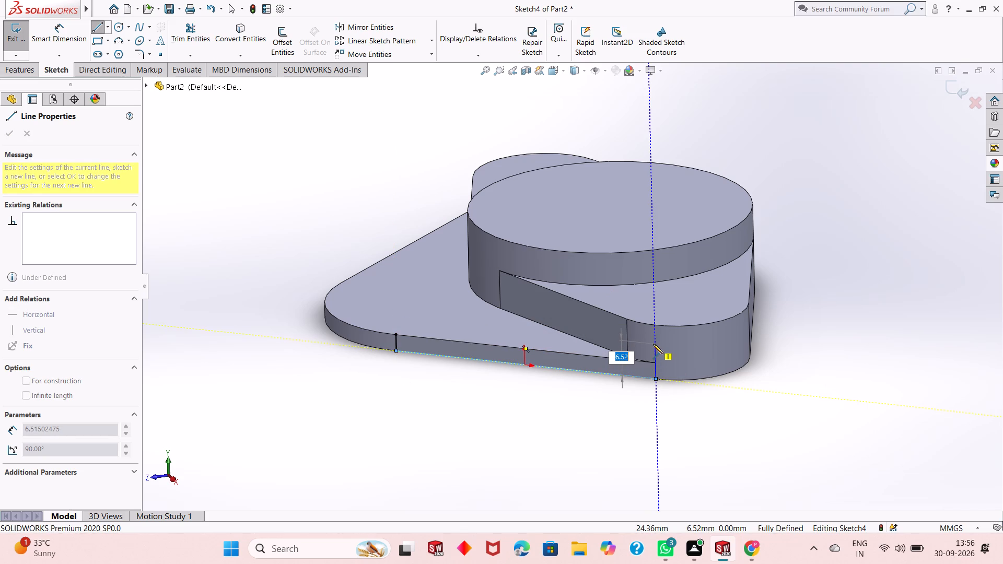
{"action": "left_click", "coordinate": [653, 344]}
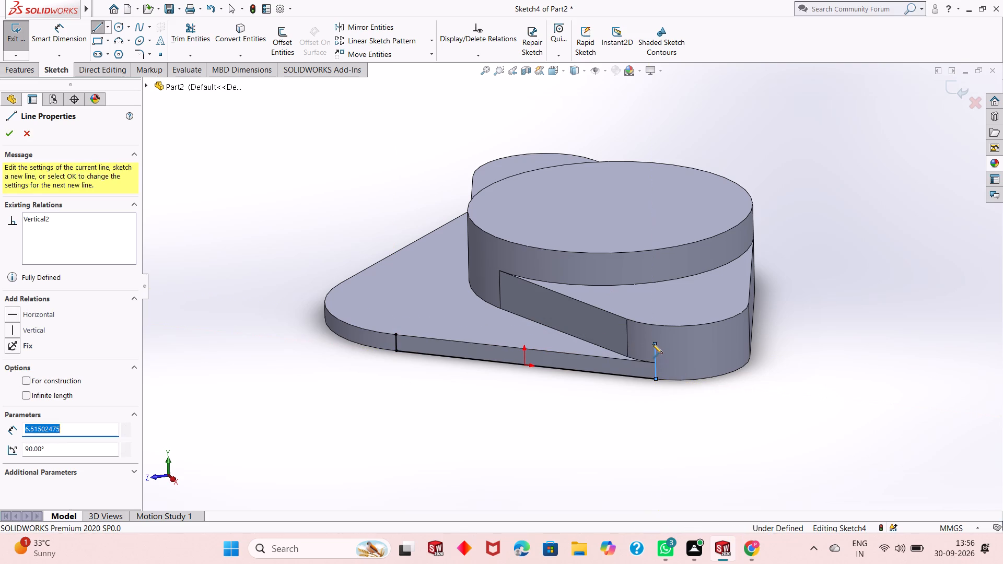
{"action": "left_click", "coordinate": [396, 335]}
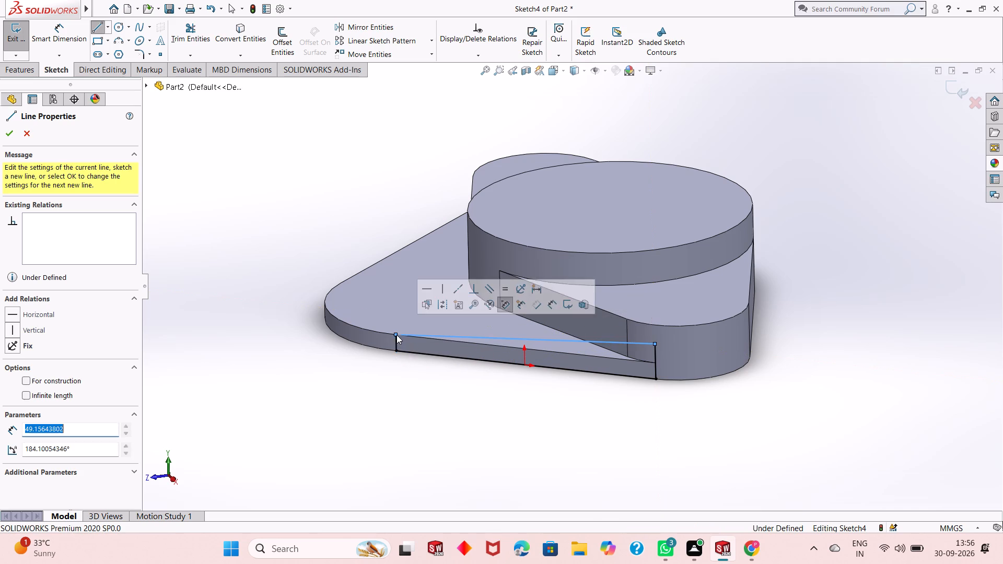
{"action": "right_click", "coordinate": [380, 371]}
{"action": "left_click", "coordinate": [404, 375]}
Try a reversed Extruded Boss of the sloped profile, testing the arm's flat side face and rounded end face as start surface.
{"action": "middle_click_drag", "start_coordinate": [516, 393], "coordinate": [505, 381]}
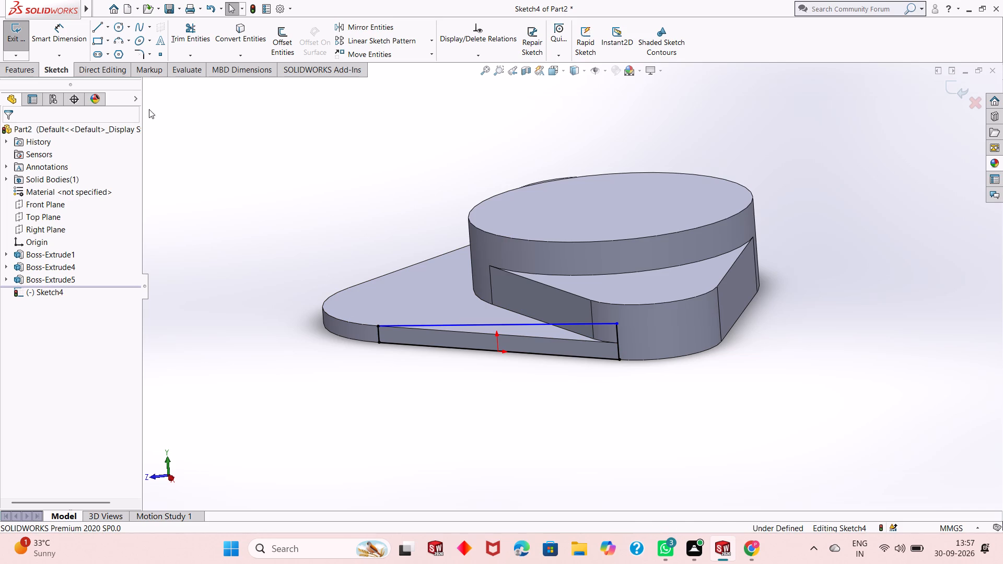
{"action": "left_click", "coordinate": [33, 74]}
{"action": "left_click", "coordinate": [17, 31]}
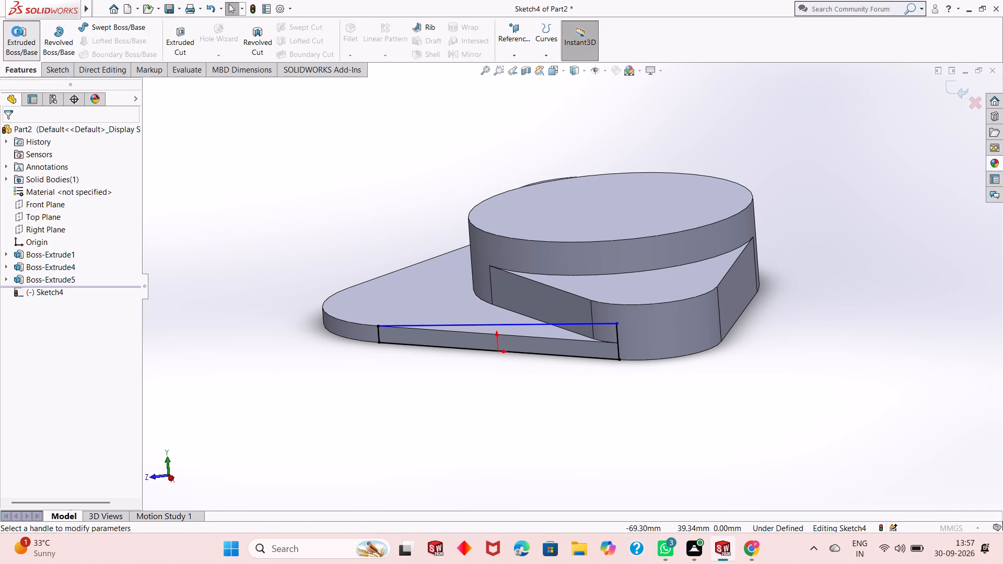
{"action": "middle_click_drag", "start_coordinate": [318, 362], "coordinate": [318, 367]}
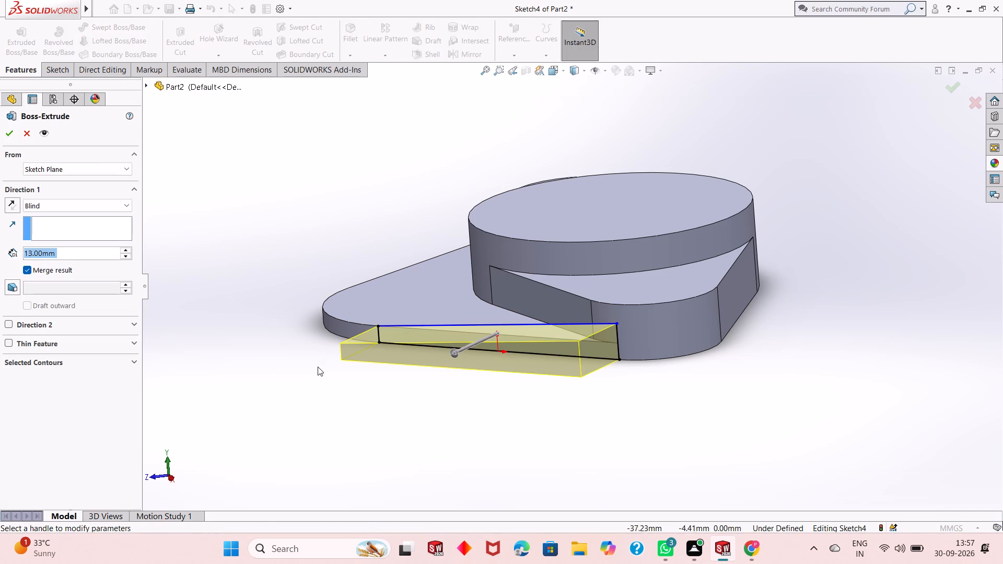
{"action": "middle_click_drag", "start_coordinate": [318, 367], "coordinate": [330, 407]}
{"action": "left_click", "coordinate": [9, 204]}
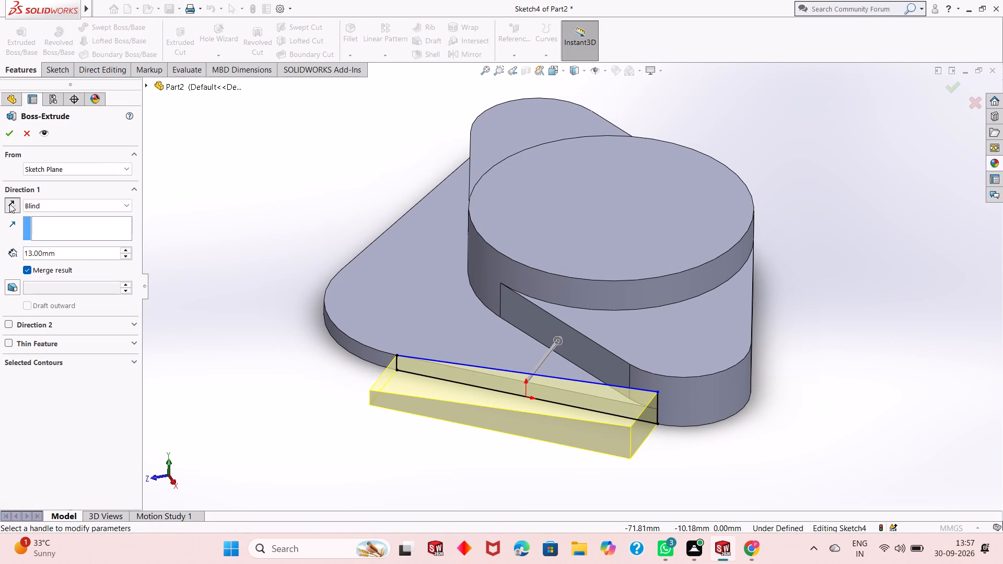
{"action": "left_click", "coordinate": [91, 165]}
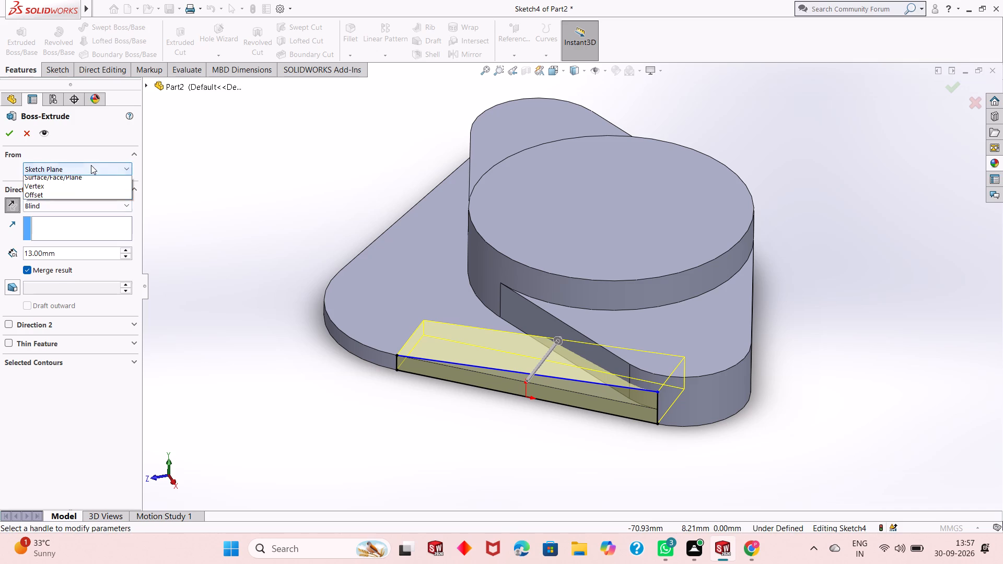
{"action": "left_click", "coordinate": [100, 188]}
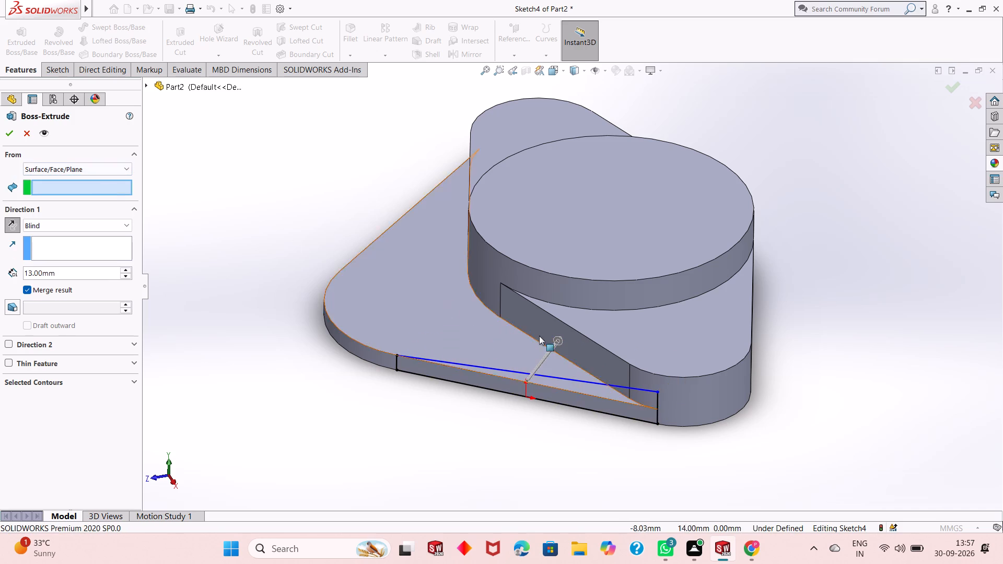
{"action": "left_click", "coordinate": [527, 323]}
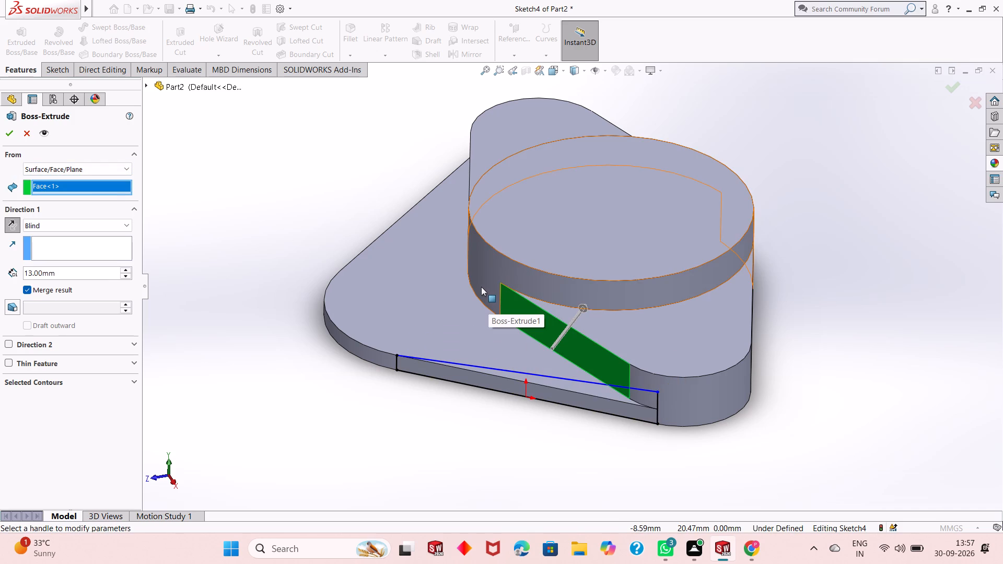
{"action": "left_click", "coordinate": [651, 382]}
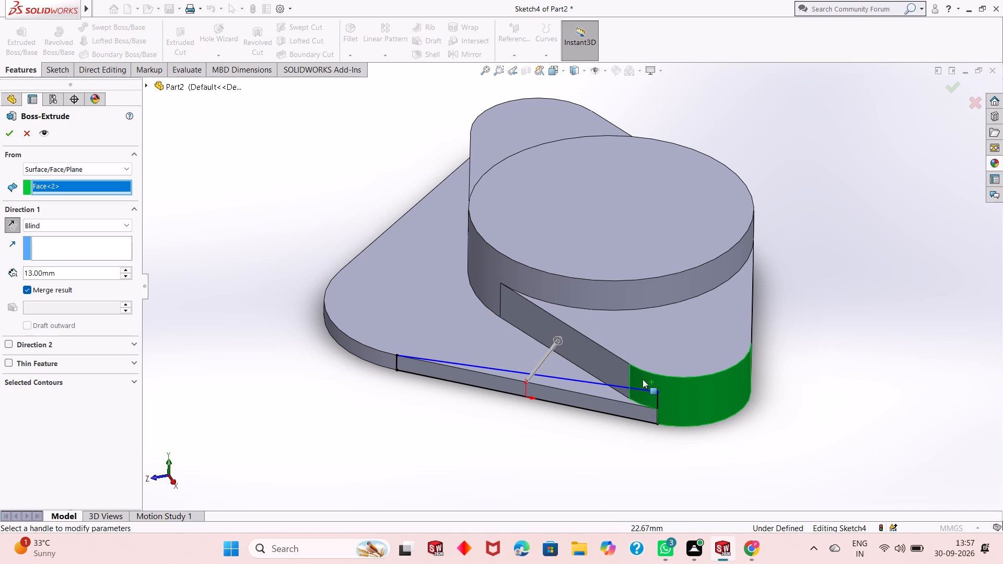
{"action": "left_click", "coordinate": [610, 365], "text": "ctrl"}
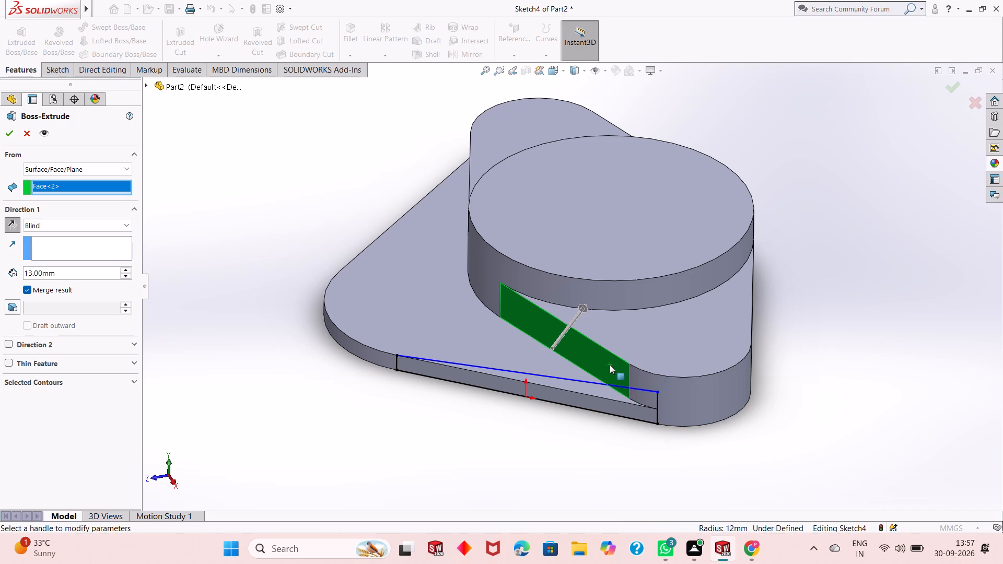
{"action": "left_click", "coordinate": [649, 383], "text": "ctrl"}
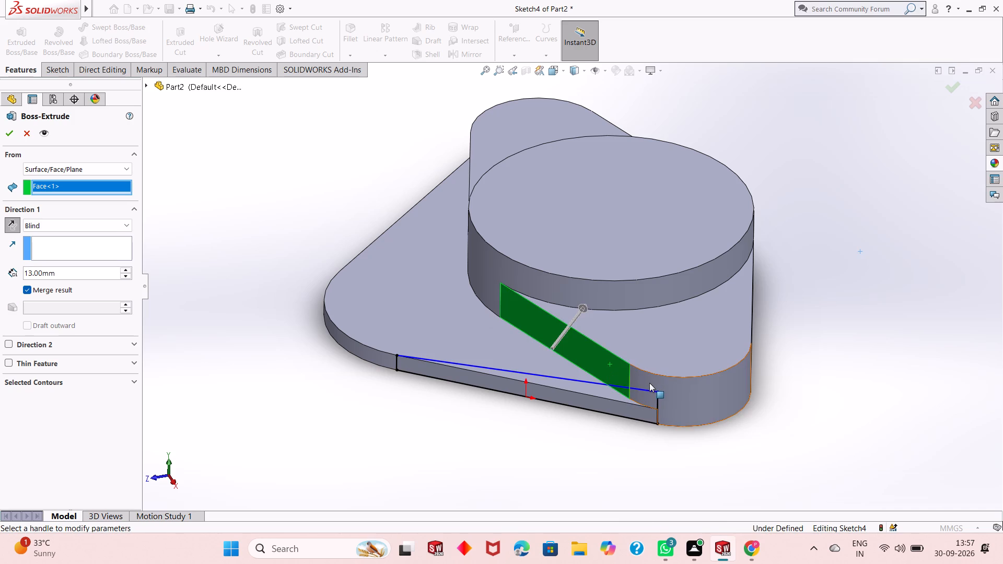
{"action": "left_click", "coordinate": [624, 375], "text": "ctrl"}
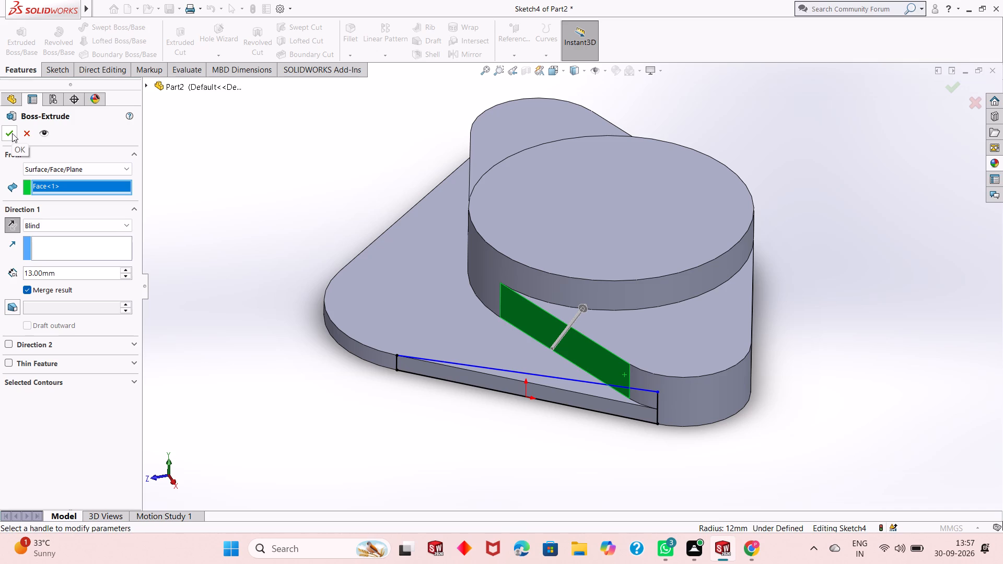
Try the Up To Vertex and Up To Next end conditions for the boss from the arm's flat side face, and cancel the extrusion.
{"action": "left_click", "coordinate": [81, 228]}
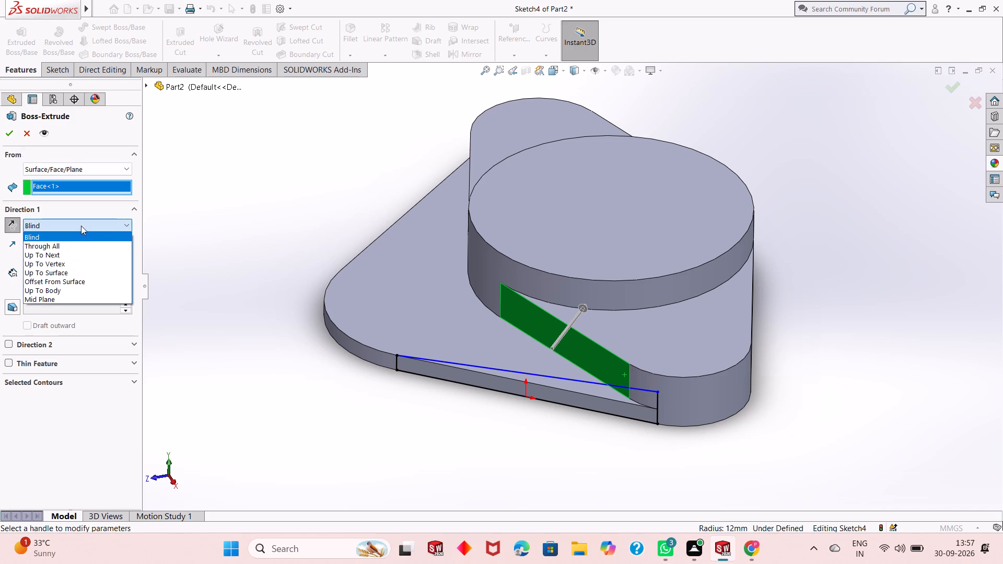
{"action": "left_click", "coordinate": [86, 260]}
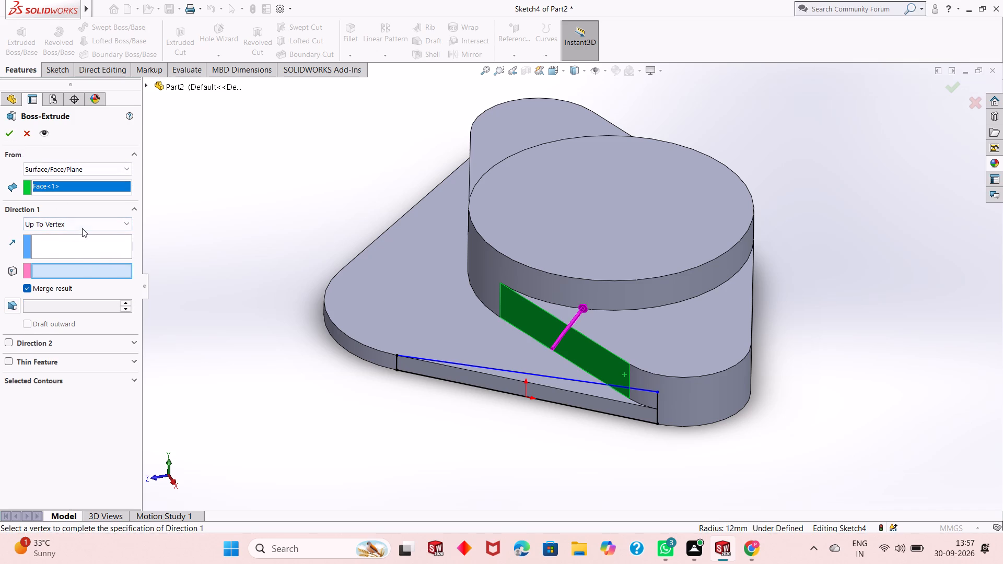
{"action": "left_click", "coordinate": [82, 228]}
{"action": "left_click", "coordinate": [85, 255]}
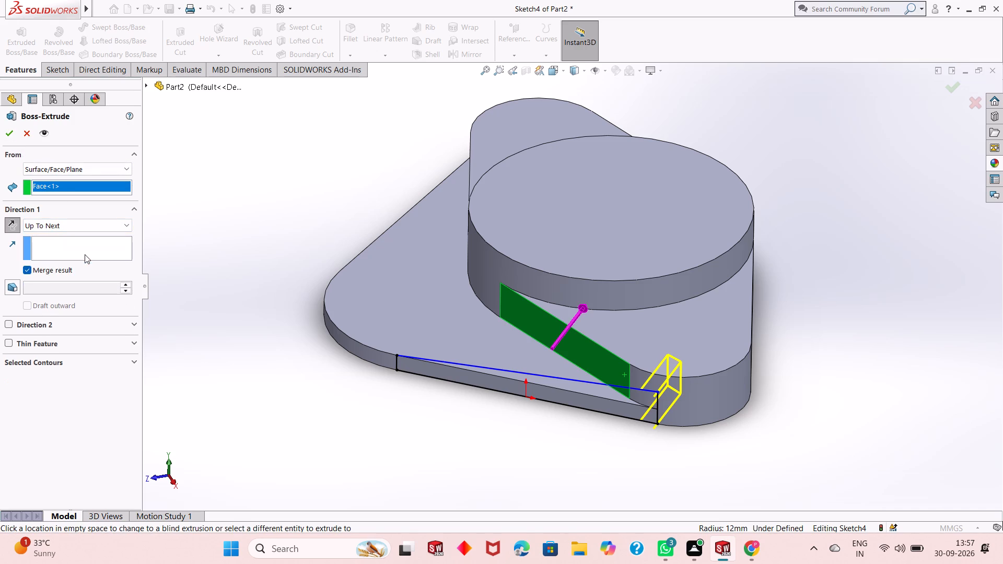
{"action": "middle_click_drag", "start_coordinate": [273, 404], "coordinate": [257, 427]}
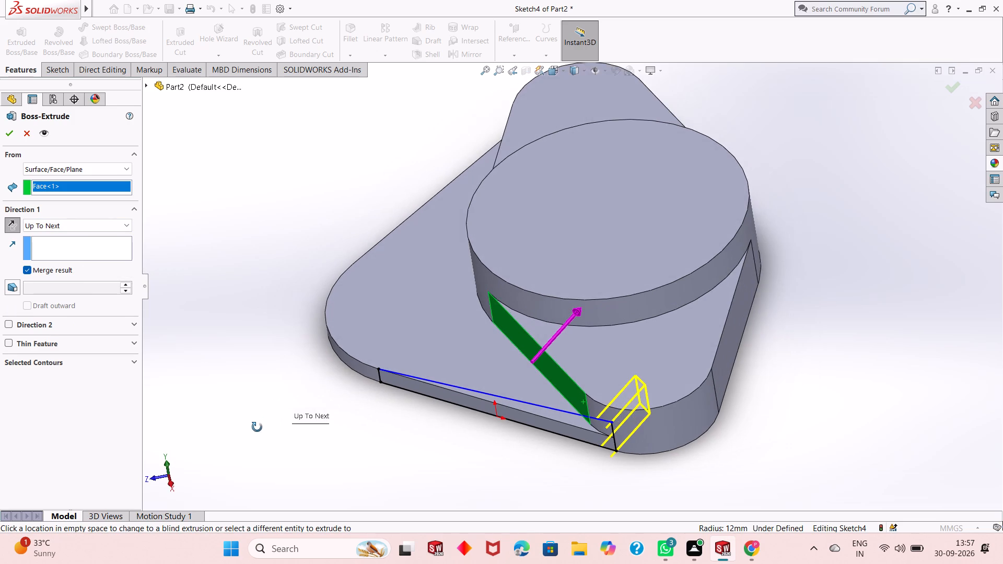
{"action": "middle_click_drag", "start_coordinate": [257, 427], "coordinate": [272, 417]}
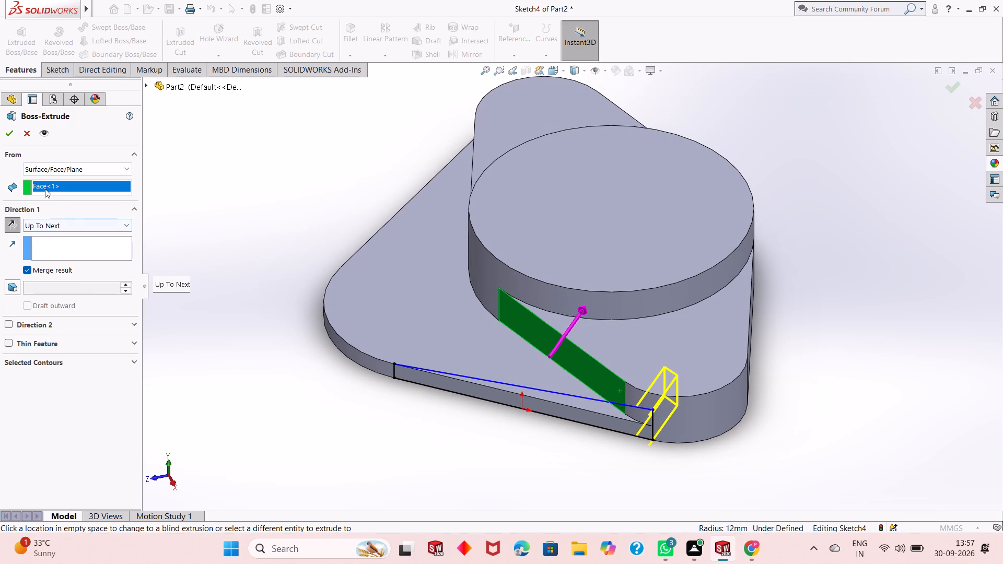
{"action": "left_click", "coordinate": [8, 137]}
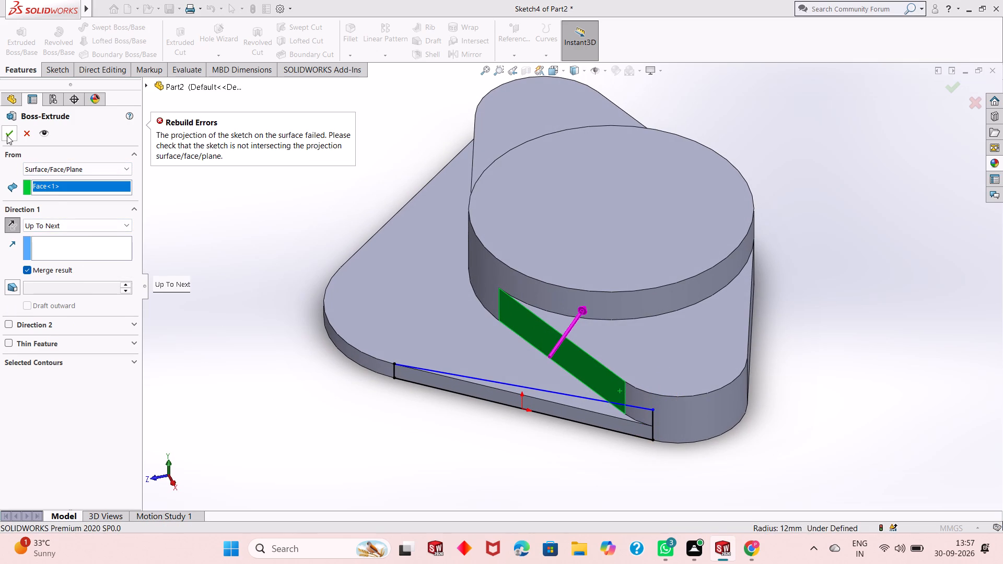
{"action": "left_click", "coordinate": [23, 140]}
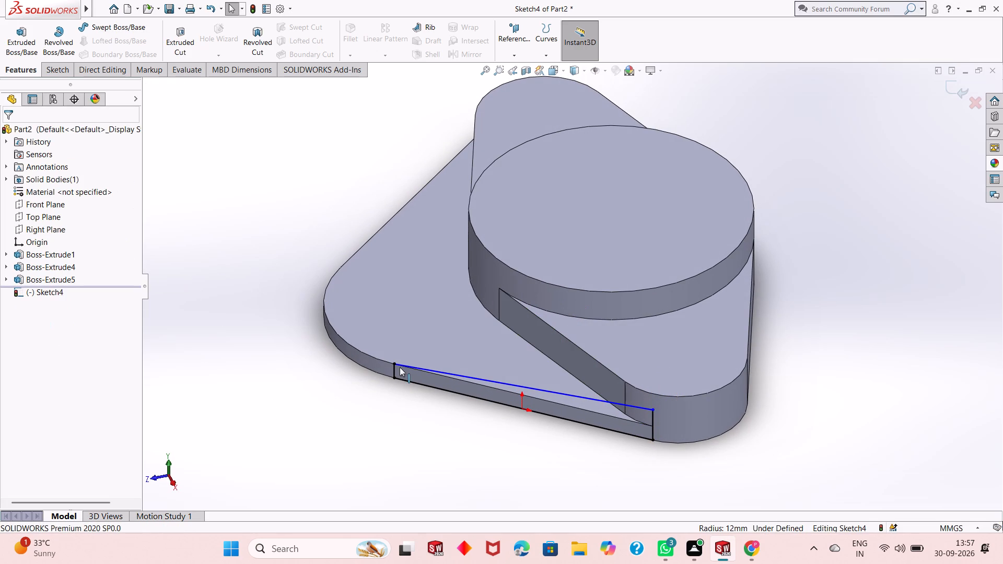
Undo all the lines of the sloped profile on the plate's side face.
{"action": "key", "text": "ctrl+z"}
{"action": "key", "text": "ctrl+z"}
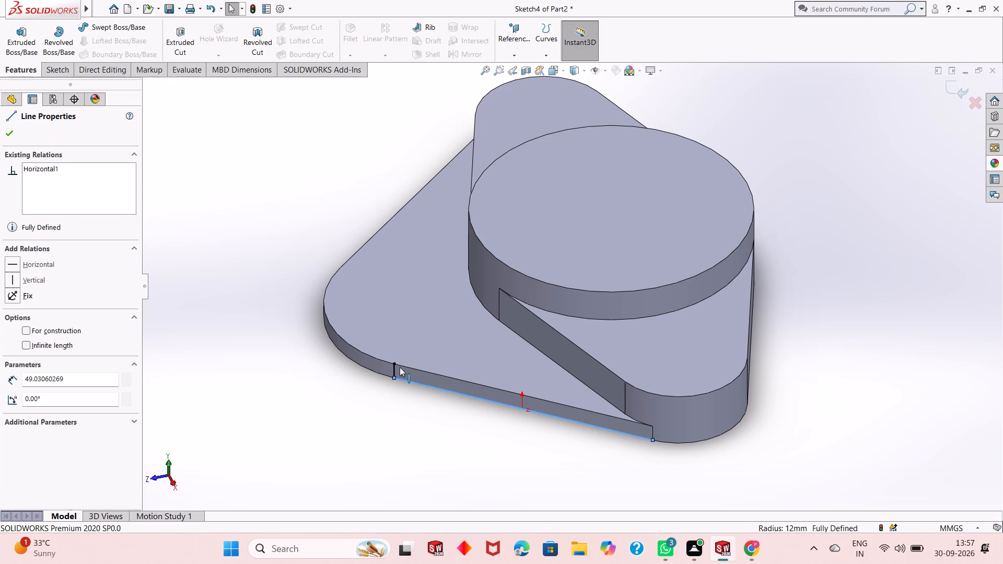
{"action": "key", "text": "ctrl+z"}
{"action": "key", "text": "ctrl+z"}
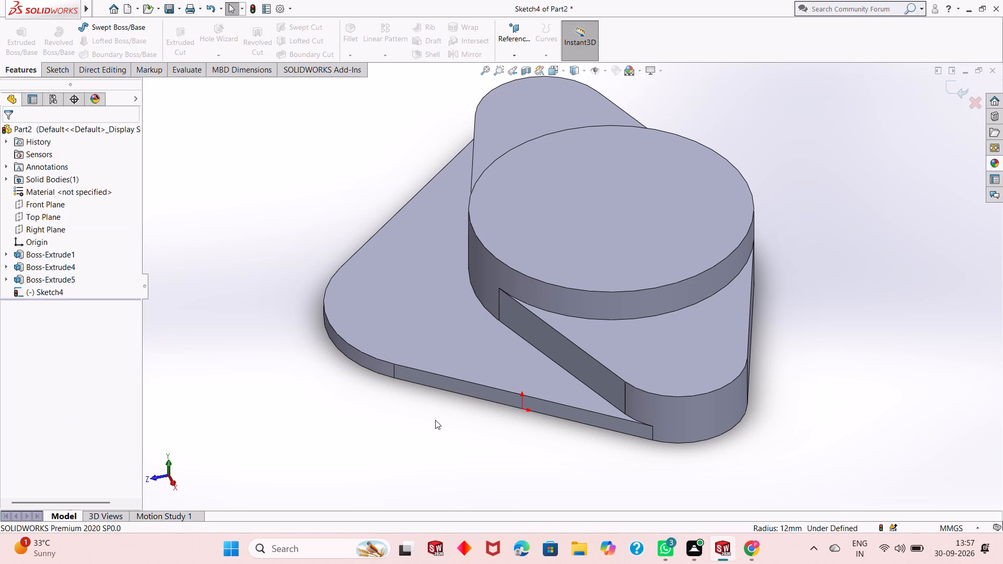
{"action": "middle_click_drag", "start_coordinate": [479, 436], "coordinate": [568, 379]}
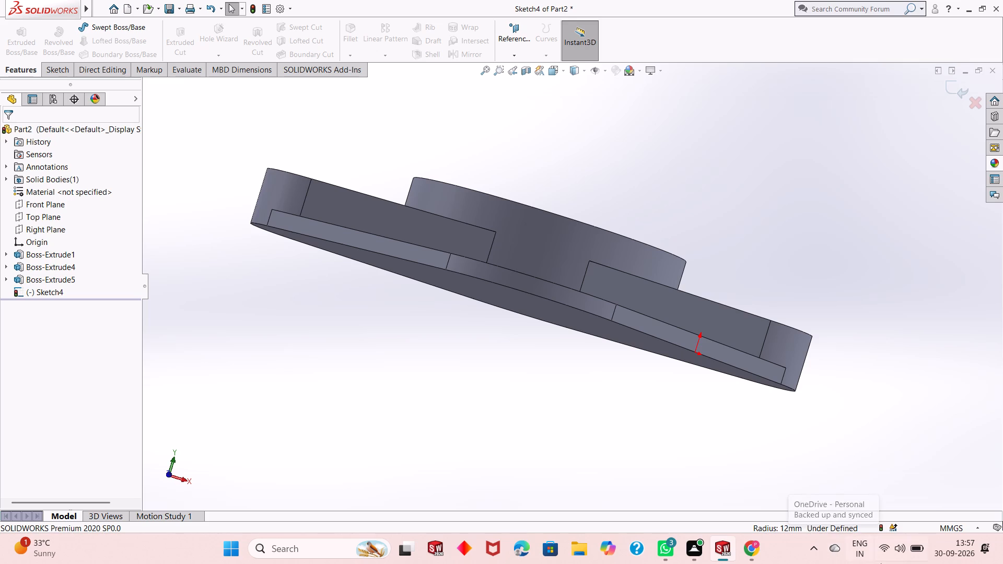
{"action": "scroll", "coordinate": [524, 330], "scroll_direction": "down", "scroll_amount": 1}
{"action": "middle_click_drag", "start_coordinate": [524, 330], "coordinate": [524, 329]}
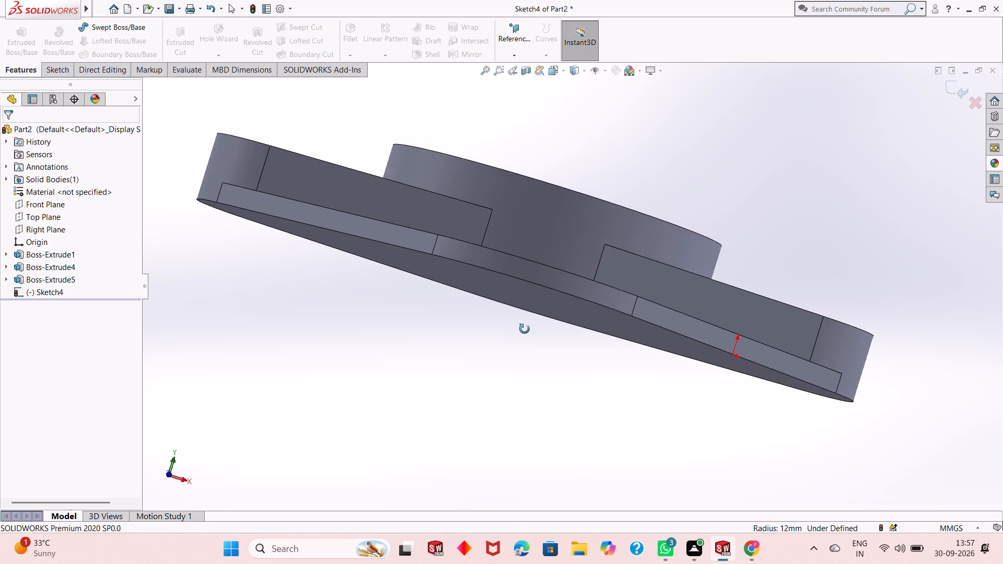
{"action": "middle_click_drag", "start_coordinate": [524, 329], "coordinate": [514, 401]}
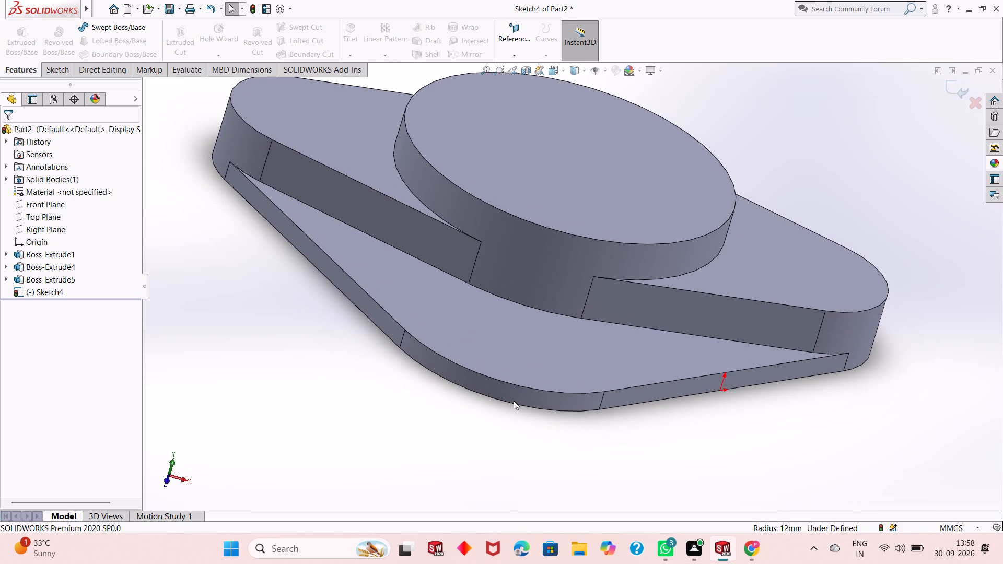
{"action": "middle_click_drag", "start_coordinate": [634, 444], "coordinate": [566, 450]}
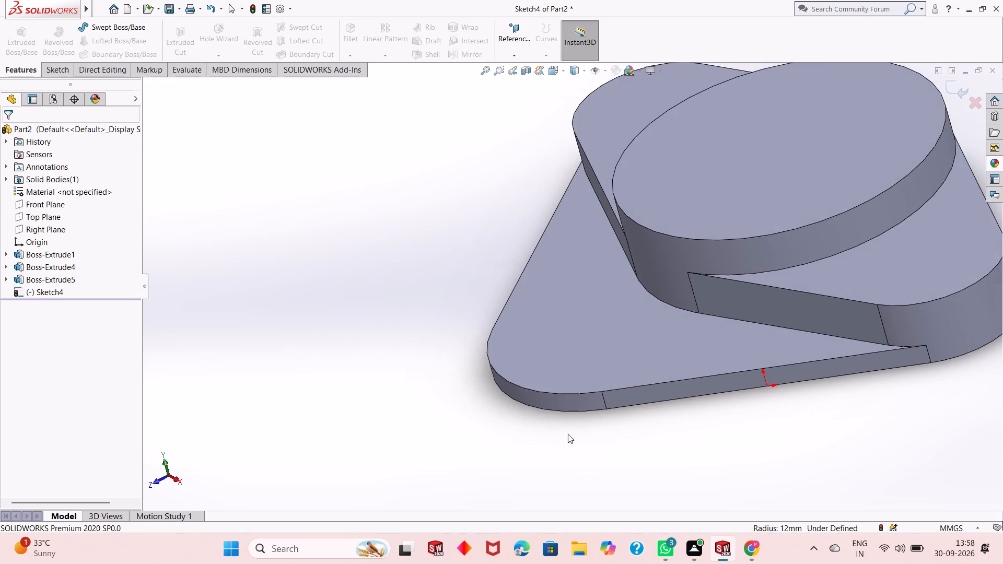
Examine the plate's side face, the raised arms and the central boss from several angles.
{"action": "scroll", "coordinate": [565, 431], "scroll_direction": "up", "scroll_amount": 3}
{"action": "middle_click_drag", "start_coordinate": [690, 357], "coordinate": [715, 322]}
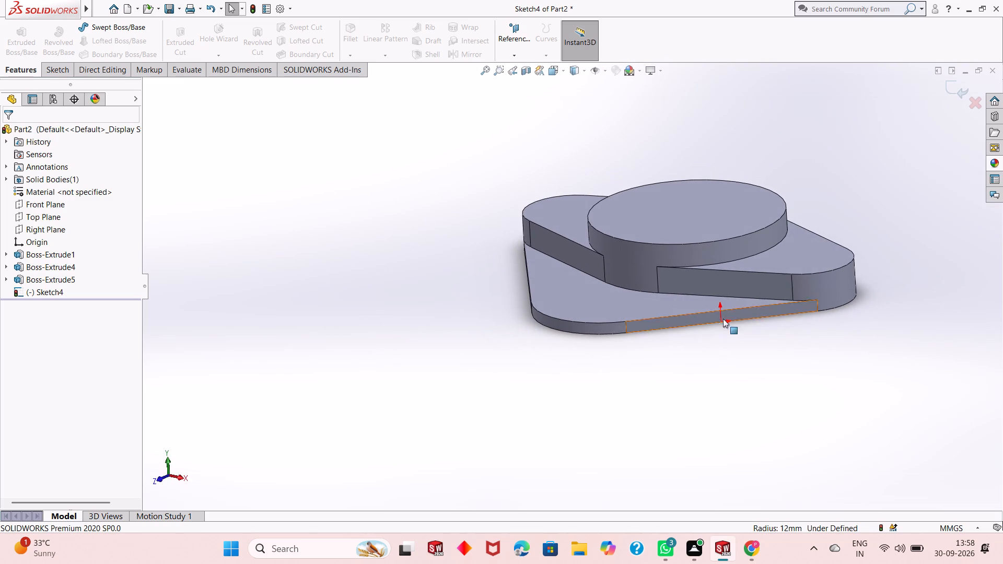
{"action": "scroll", "coordinate": [811, 247], "scroll_direction": "down", "scroll_amount": 2}
{"action": "middle_click_drag", "start_coordinate": [745, 412], "coordinate": [736, 427]}
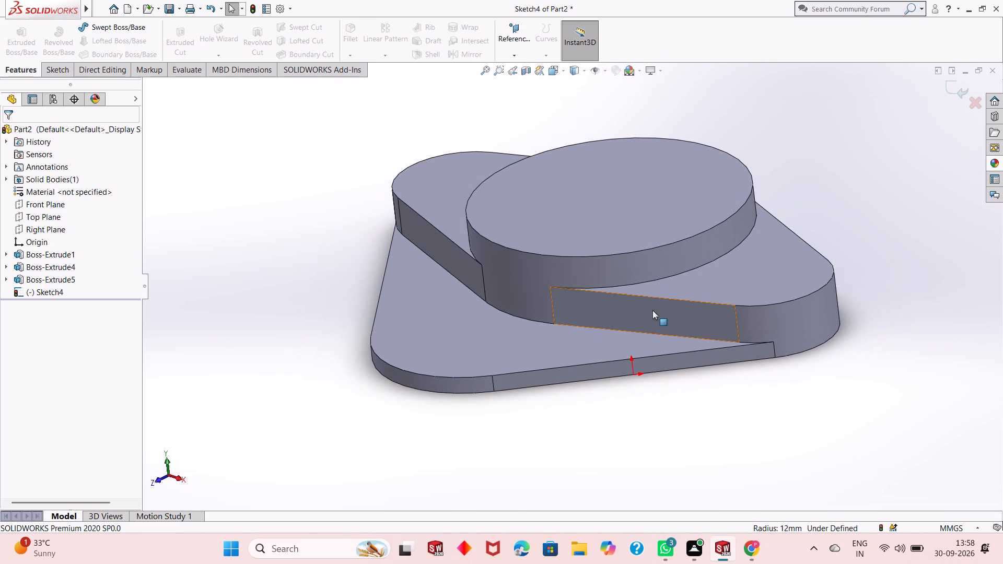
{"action": "scroll", "coordinate": [650, 307], "scroll_direction": "down", "scroll_amount": 2}
{"action": "scroll", "coordinate": [697, 406], "scroll_direction": "up", "scroll_amount": 1}
{"action": "middle_click_drag", "start_coordinate": [690, 398], "coordinate": [690, 443]}
{"action": "scroll", "coordinate": [676, 431], "scroll_direction": "up", "scroll_amount": 3}
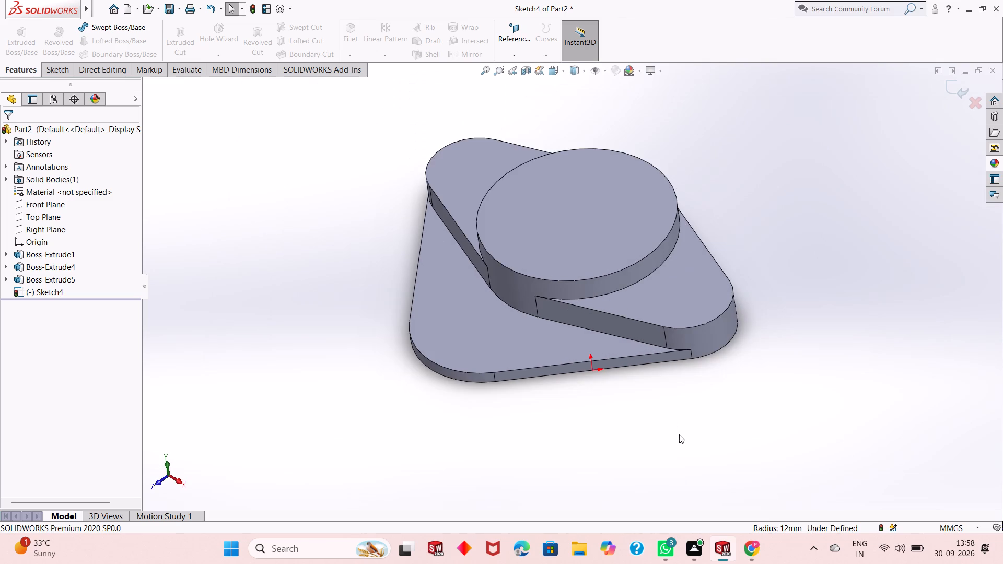
{"action": "middle_click_drag", "start_coordinate": [679, 435], "coordinate": [680, 375]}
{"action": "scroll", "coordinate": [489, 289], "scroll_direction": "down", "scroll_amount": 3}
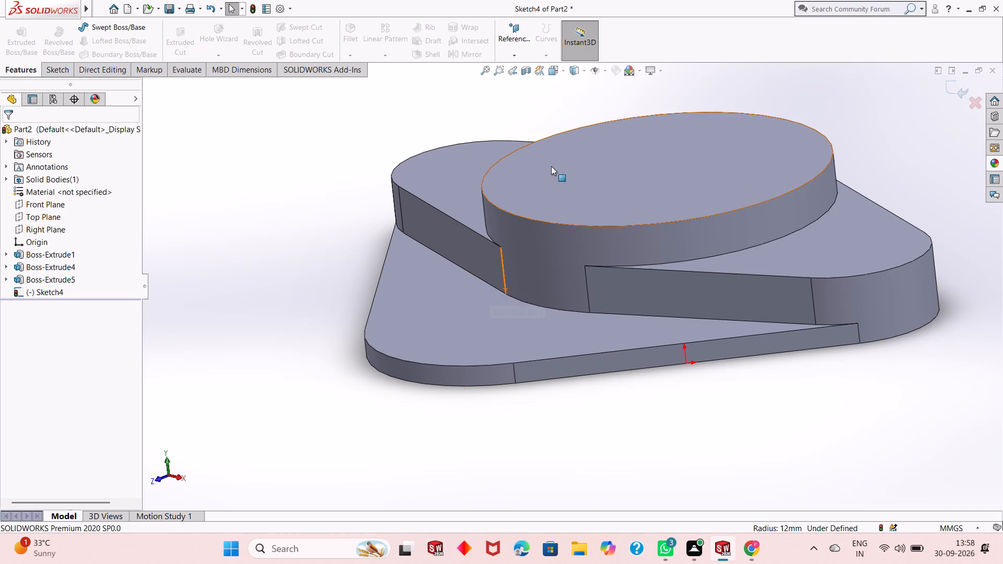
{"action": "scroll", "coordinate": [551, 166], "scroll_direction": "down", "scroll_amount": 1}
{"action": "scroll", "coordinate": [658, 431], "scroll_direction": "up", "scroll_amount": 1}
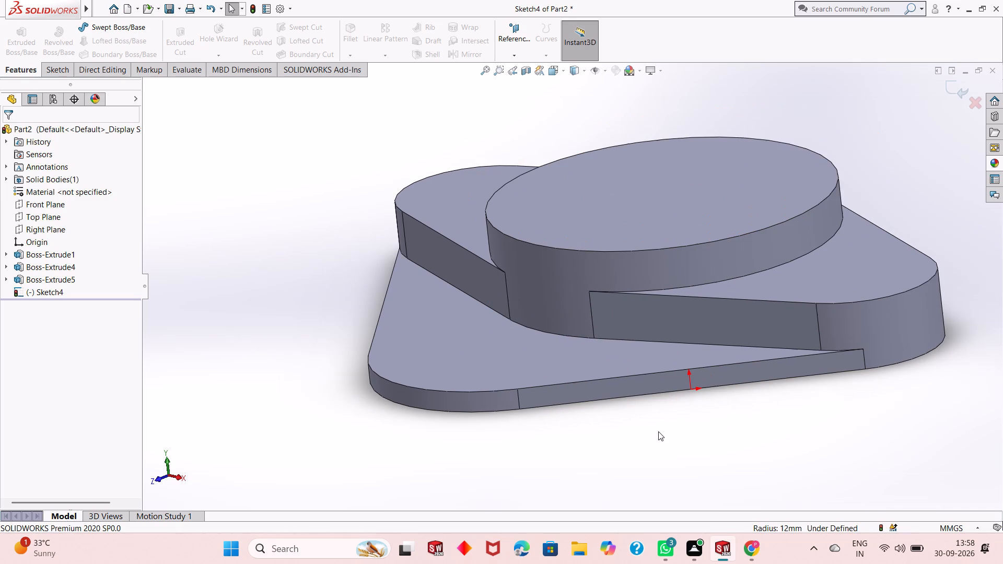
{"action": "middle_click", "coordinate": [658, 431]}
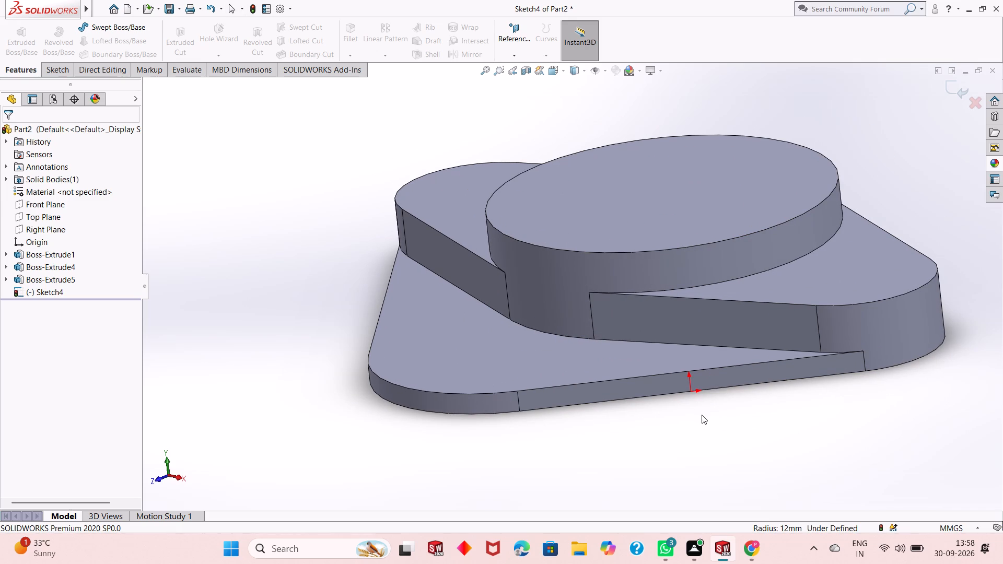
{"action": "middle_click_drag", "start_coordinate": [702, 416], "coordinate": [712, 395]}
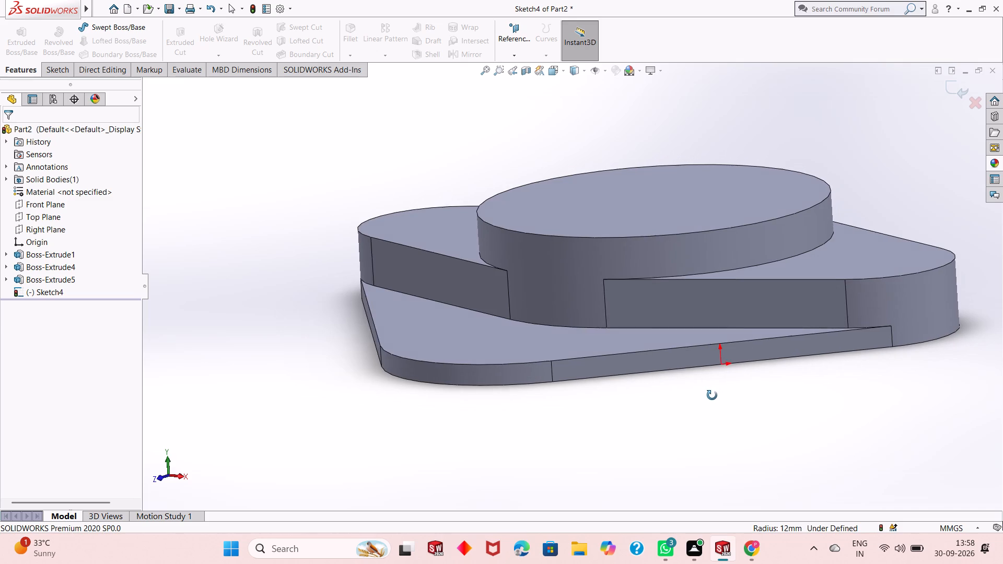
{"action": "middle_click_drag", "start_coordinate": [712, 395], "coordinate": [710, 431]}
{"action": "left_click", "coordinate": [703, 197]}
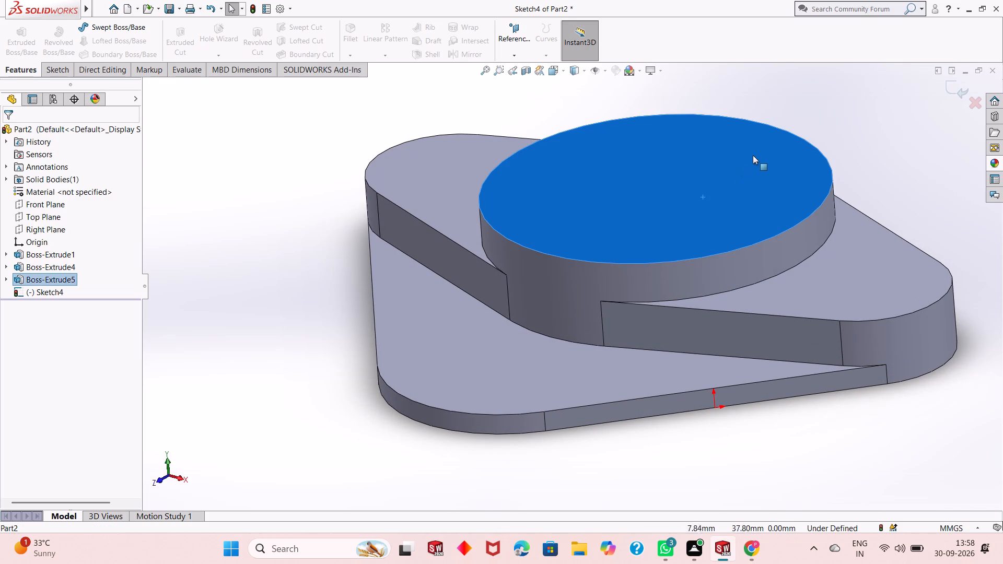
{"action": "key", "text": "Escape"}
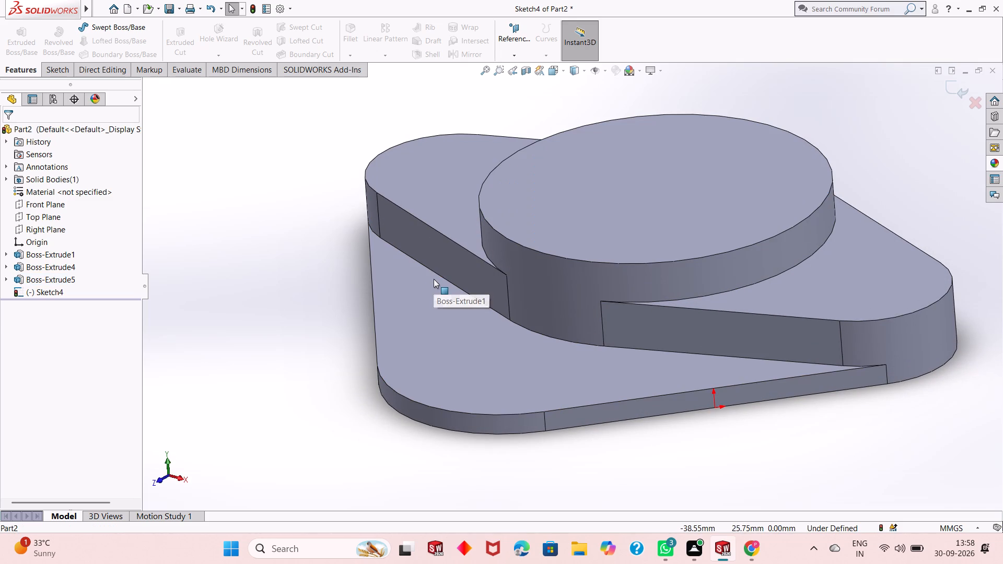
Undo the emptied sketch on the plate's side face.
{"action": "key", "text": "ctrl+z"}
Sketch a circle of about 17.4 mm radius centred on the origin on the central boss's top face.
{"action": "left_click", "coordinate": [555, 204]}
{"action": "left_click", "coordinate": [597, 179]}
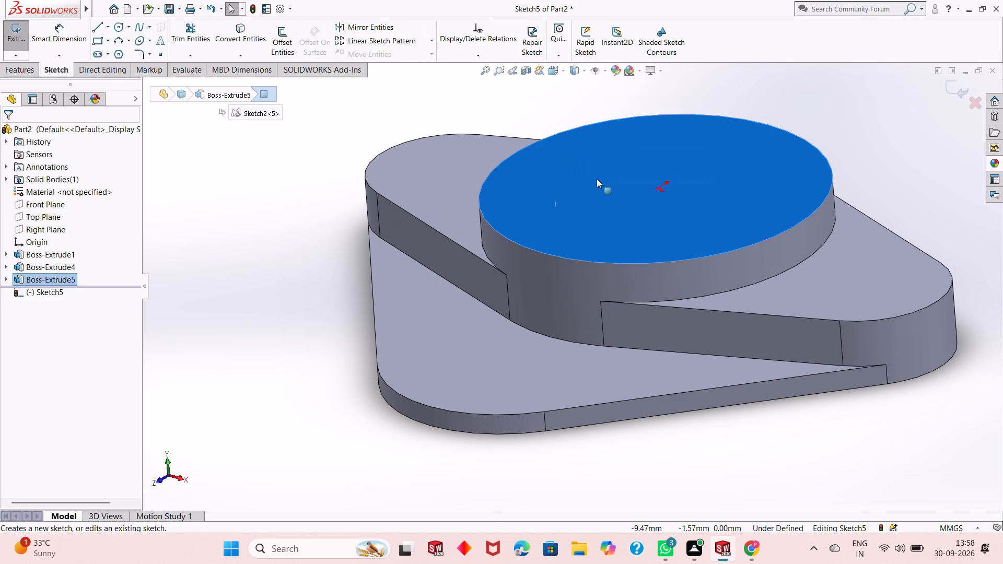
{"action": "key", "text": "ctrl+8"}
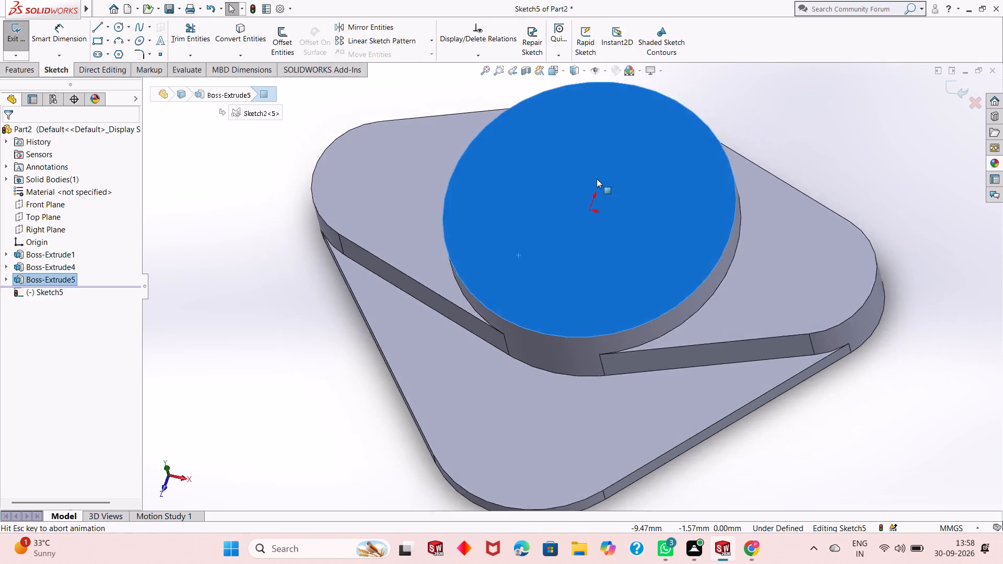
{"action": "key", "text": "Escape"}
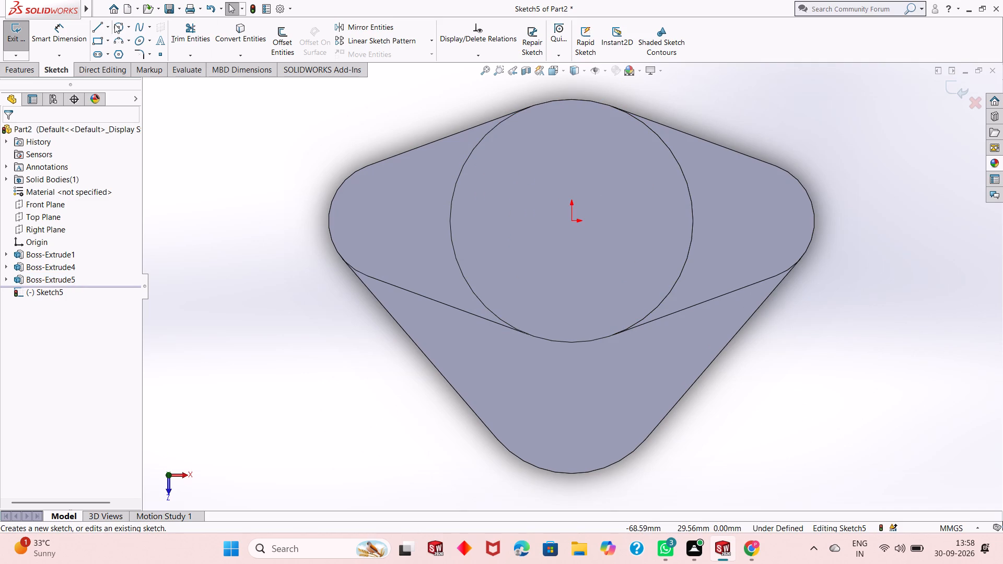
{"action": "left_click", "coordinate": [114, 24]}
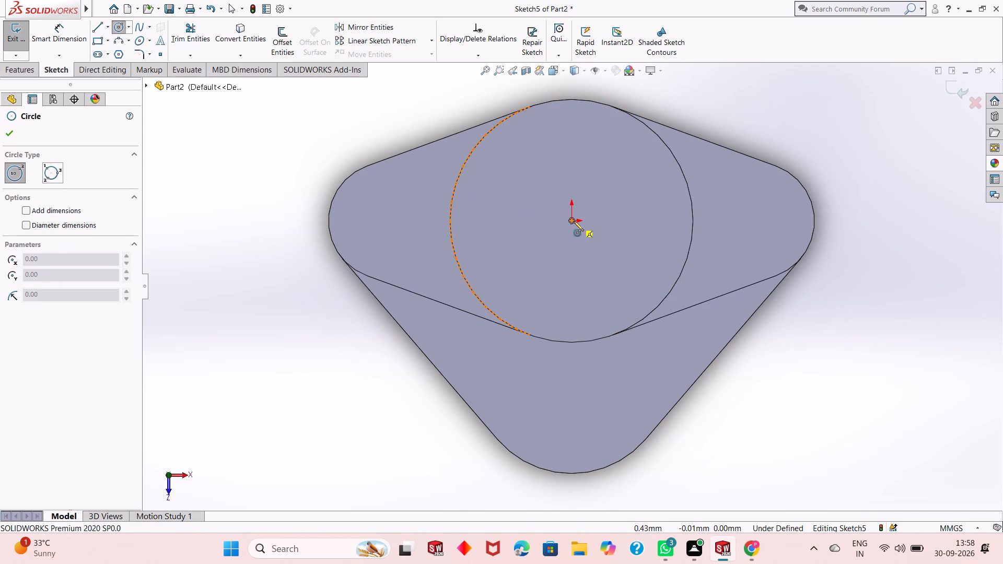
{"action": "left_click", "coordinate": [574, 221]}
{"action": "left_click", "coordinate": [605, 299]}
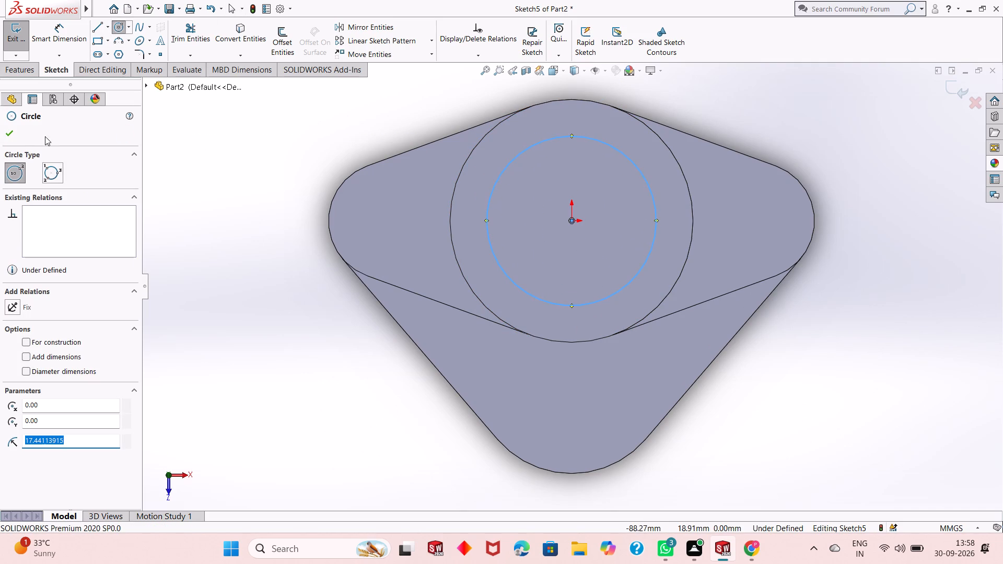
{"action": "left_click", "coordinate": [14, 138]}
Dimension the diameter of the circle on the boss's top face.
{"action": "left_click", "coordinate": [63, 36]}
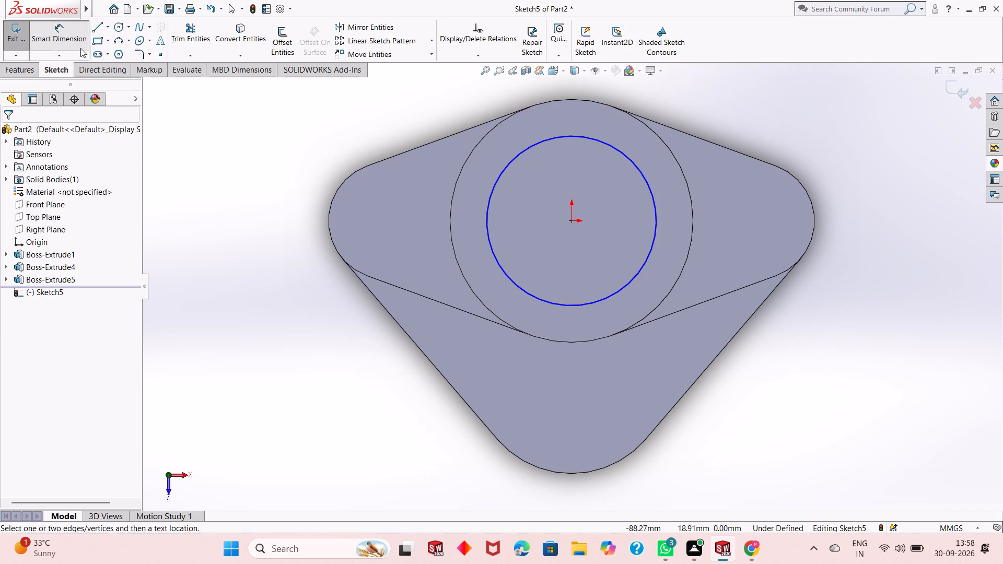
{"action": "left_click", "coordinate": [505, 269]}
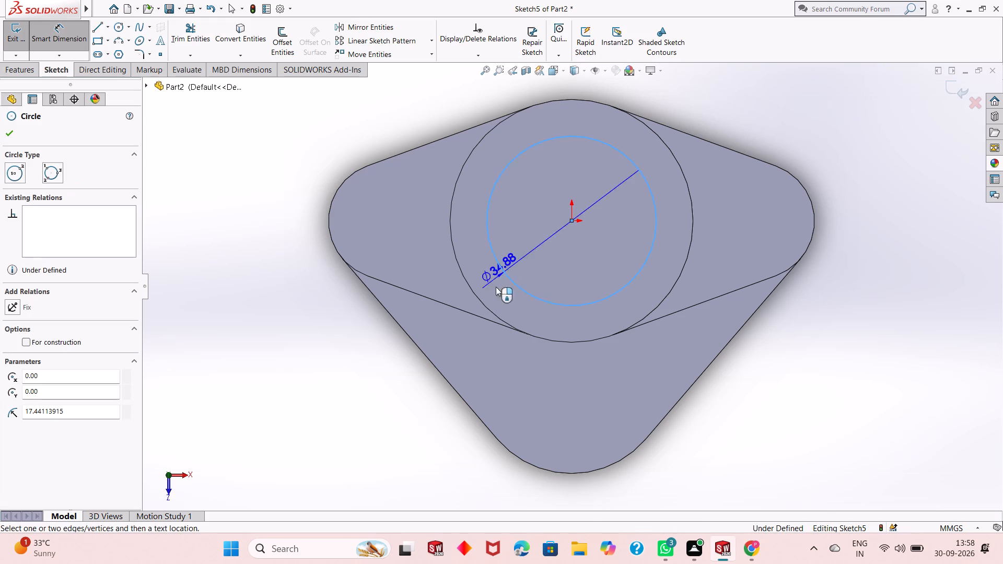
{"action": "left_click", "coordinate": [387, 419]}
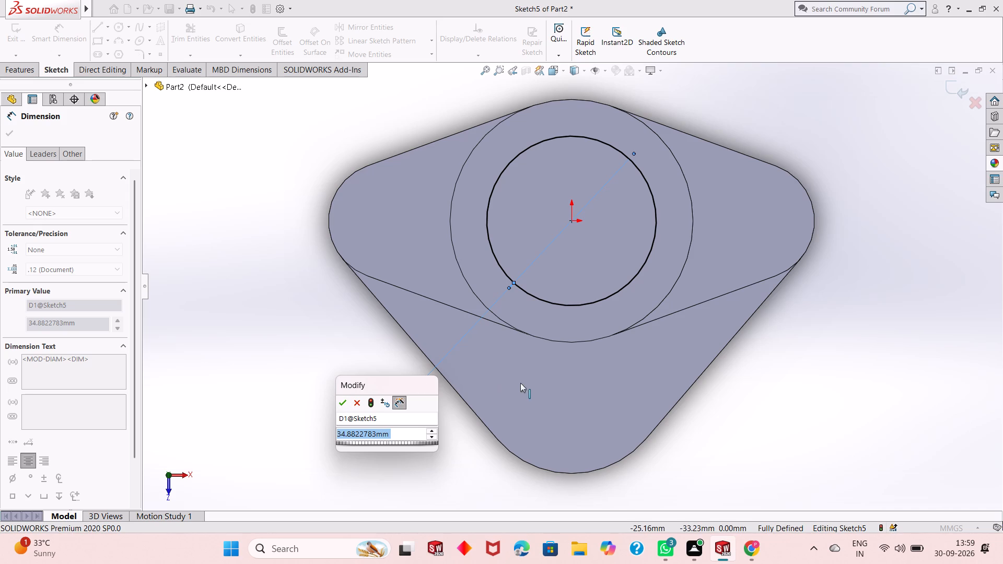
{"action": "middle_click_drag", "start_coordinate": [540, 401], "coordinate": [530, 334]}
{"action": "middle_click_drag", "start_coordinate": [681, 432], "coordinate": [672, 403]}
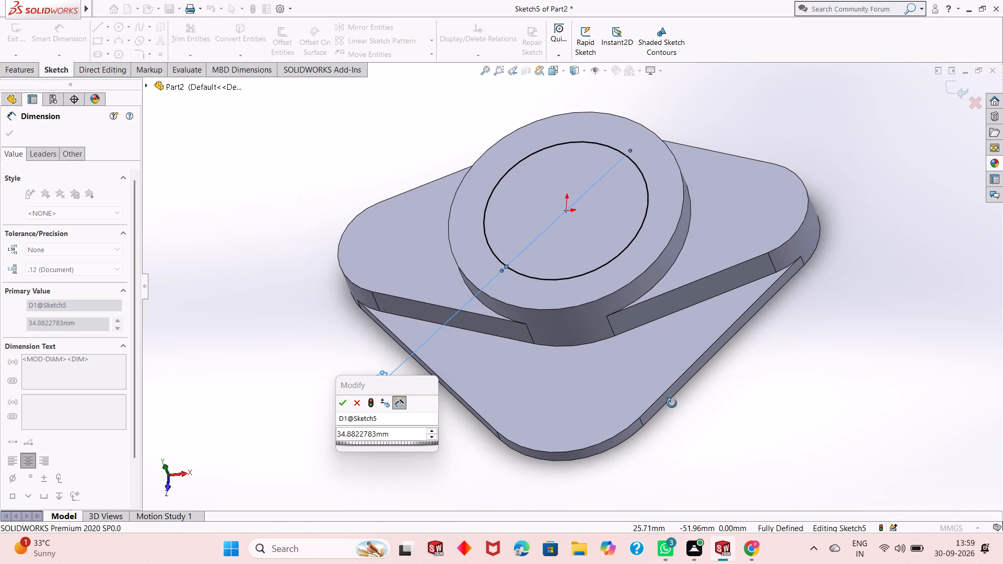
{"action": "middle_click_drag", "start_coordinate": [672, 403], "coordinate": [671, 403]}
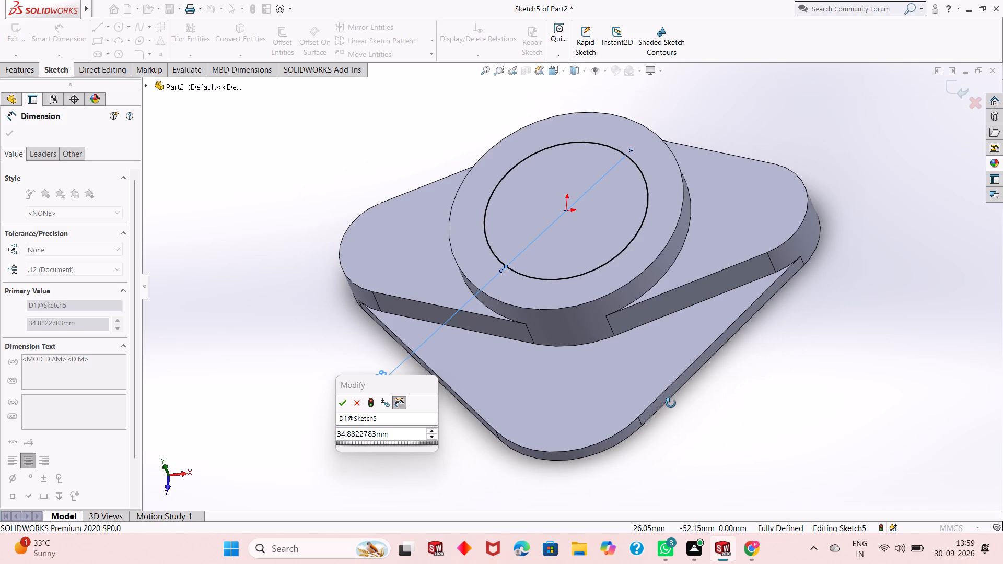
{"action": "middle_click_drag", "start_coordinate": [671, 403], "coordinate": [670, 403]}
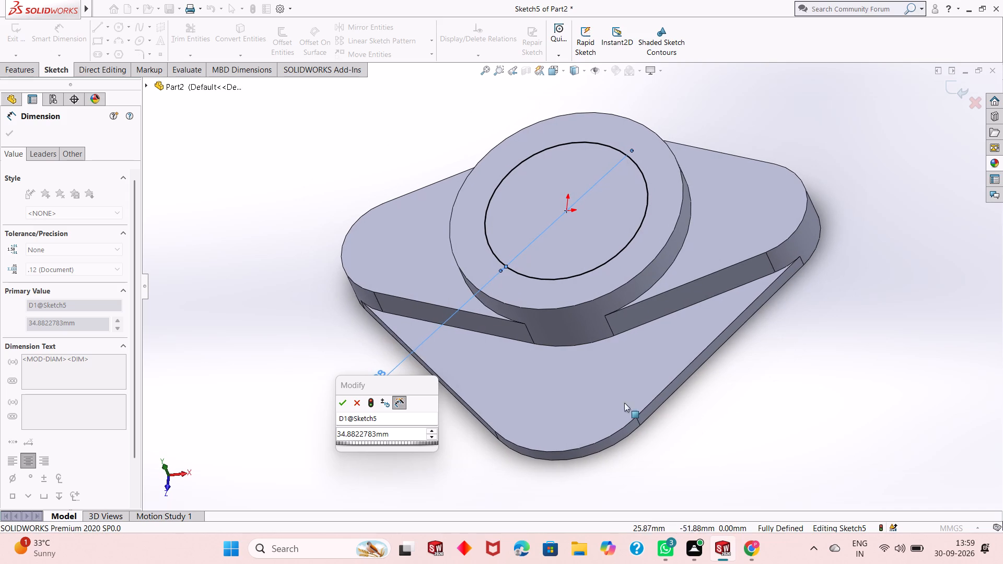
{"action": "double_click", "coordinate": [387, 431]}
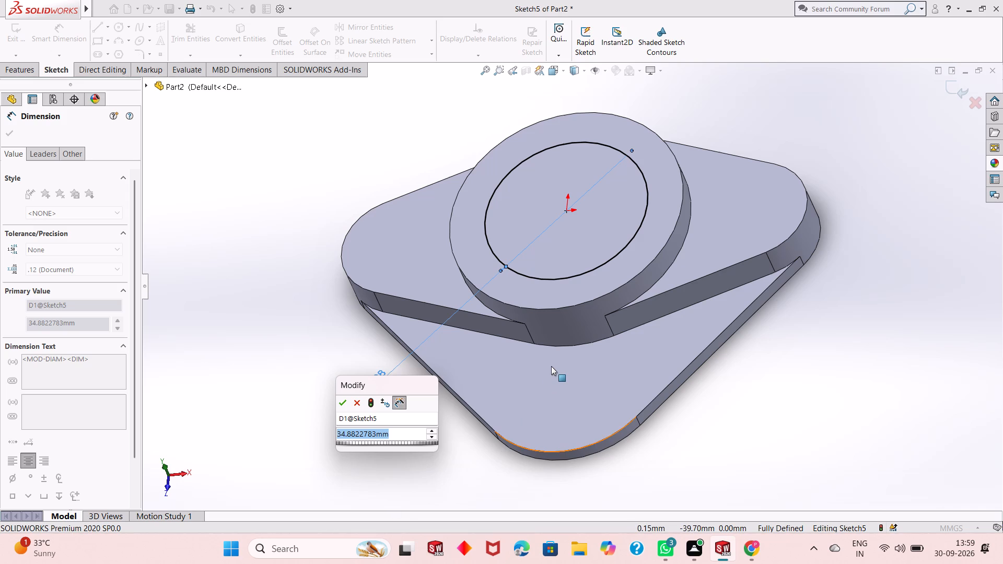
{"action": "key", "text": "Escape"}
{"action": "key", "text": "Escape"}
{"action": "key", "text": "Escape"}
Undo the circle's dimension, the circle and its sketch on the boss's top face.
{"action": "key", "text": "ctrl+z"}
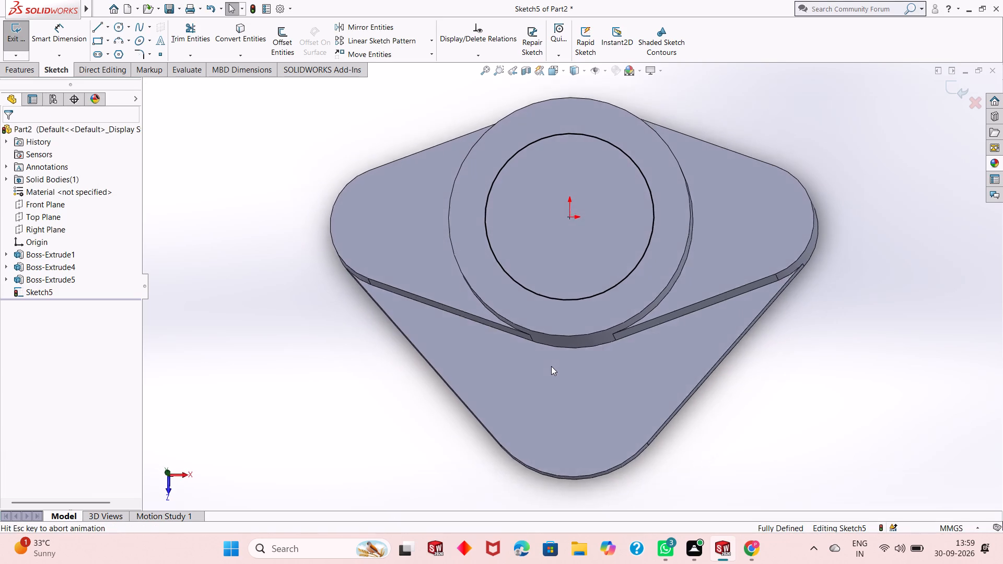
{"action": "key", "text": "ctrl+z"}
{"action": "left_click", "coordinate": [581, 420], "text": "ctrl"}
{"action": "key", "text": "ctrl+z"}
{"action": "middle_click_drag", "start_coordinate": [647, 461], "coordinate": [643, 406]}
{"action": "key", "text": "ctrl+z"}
Apply a planar section view through the model at the Front Plane with 0 mm offset.
{"action": "middle_click_drag", "start_coordinate": [645, 431], "coordinate": [644, 305]}
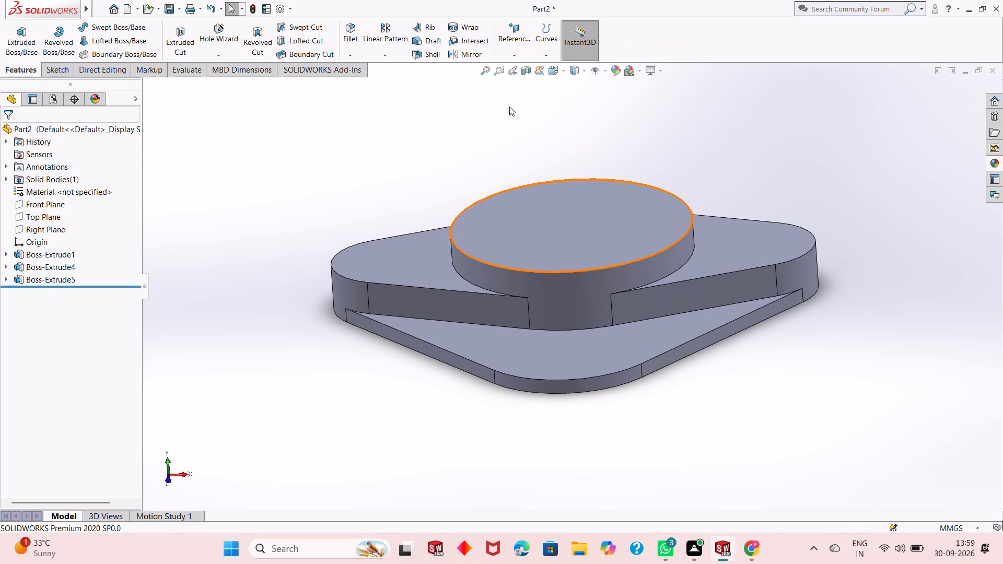
{"action": "left_click", "coordinate": [522, 74]}
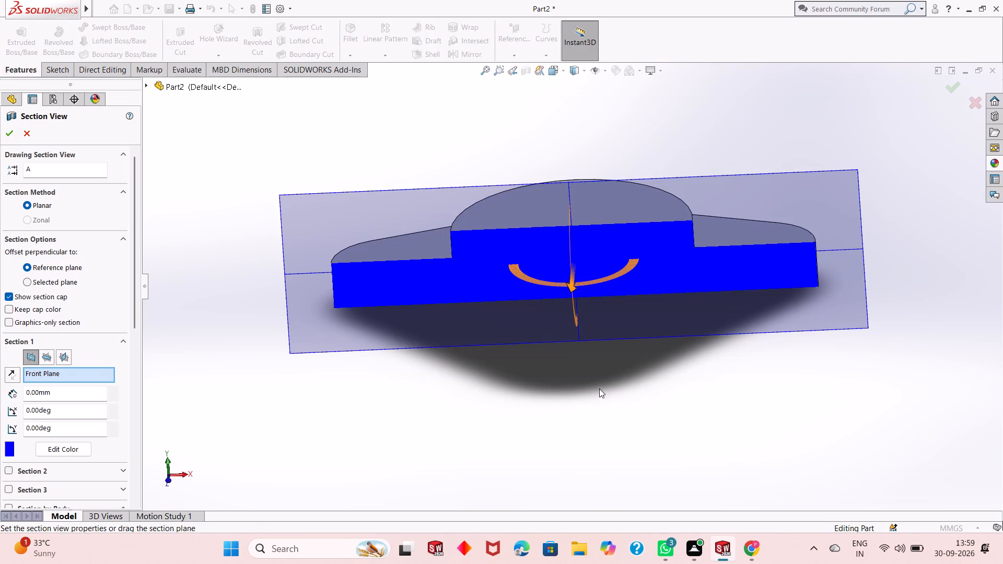
{"action": "middle_click_drag", "start_coordinate": [601, 393], "coordinate": [605, 355]}
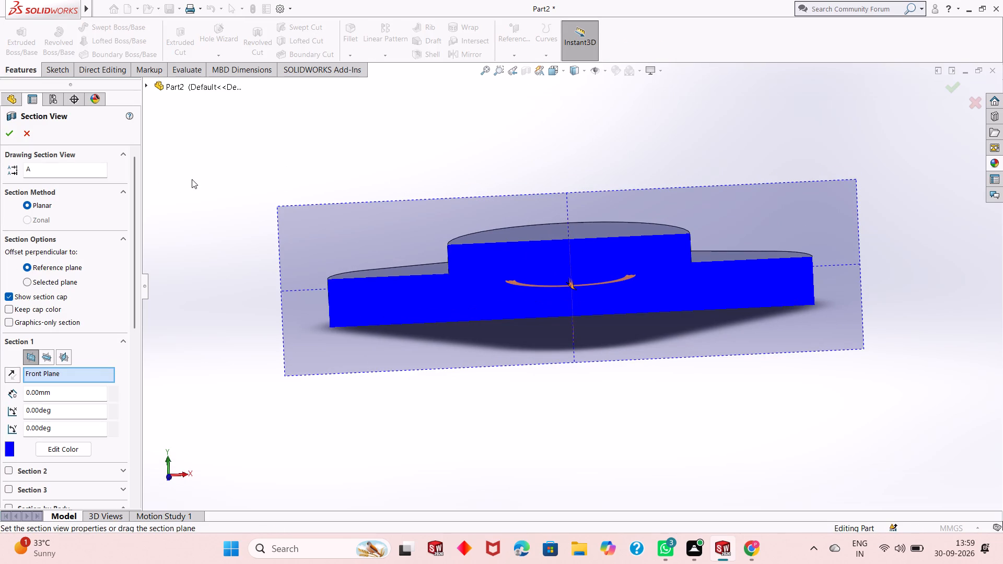
{"action": "middle_click_drag", "start_coordinate": [193, 181], "coordinate": [222, 181]}
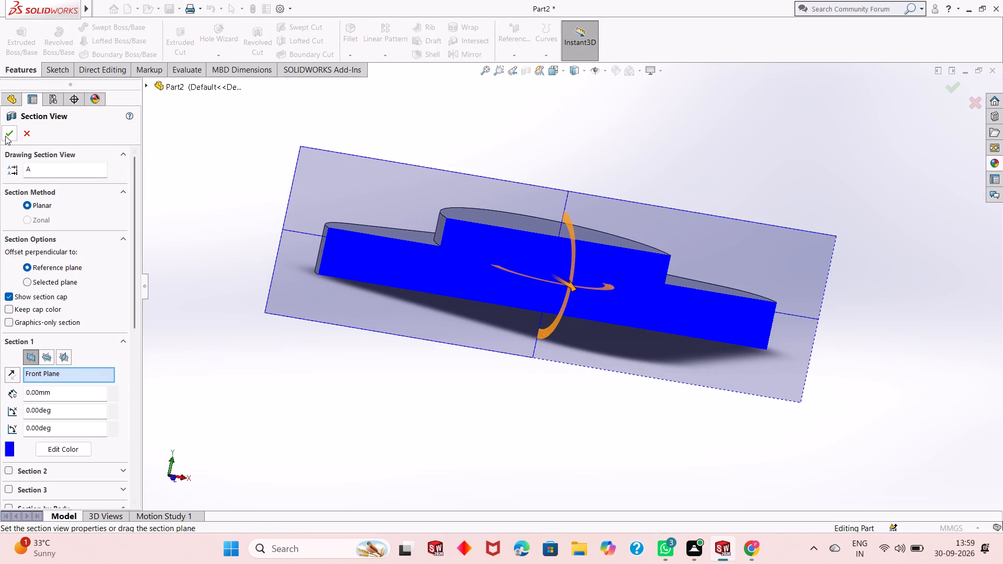
{"action": "left_click", "coordinate": [5, 136]}
{"action": "middle_click_drag", "start_coordinate": [503, 306], "coordinate": [488, 304]}
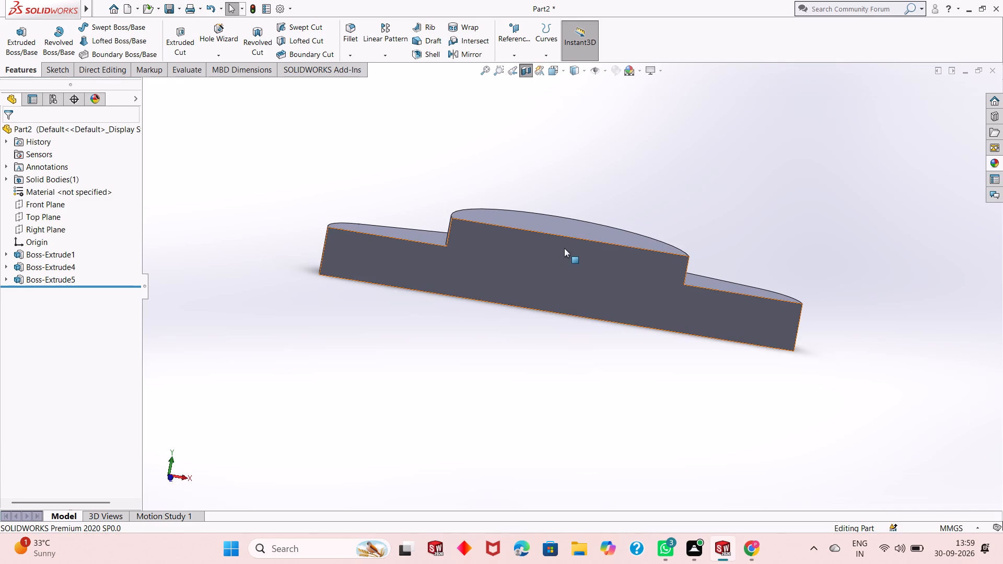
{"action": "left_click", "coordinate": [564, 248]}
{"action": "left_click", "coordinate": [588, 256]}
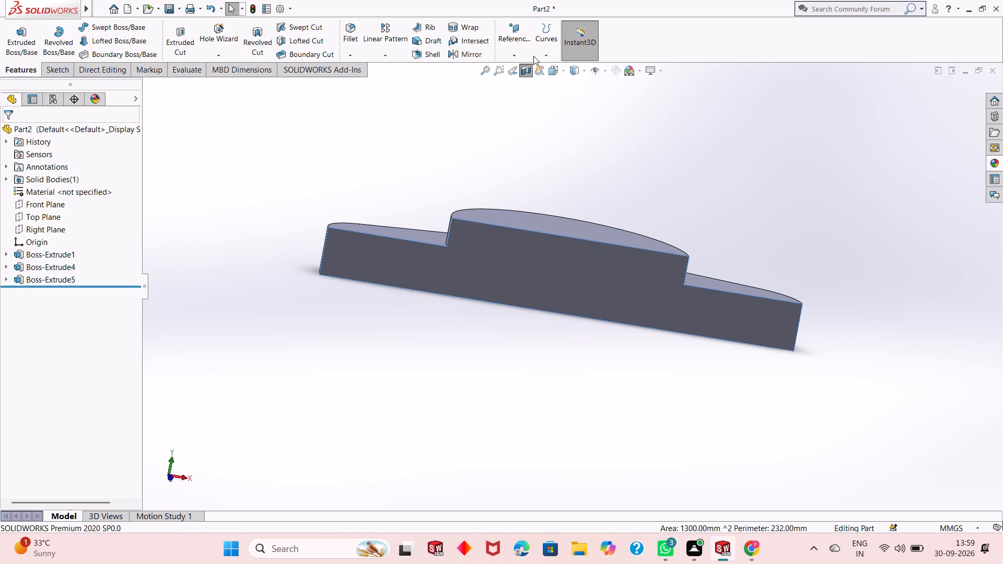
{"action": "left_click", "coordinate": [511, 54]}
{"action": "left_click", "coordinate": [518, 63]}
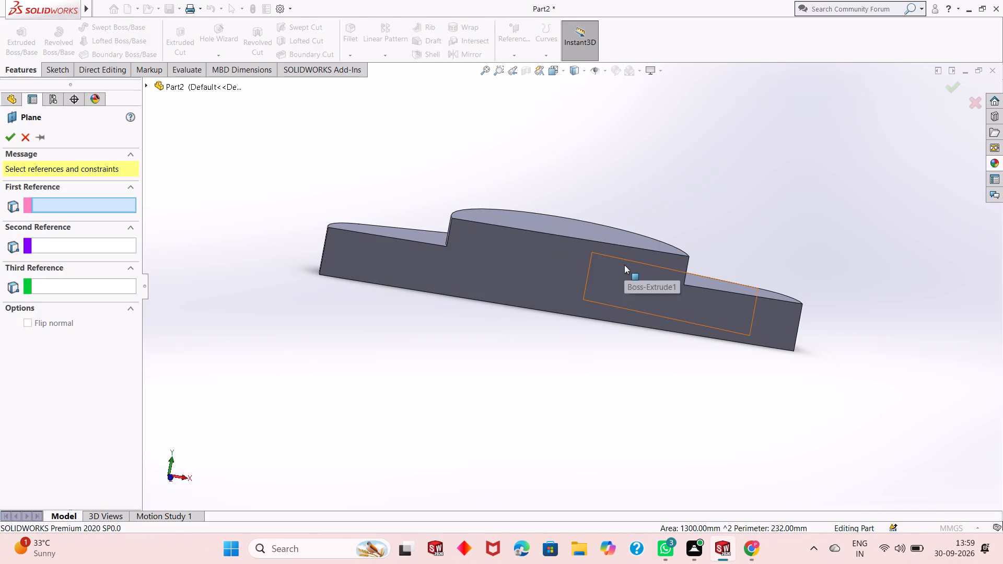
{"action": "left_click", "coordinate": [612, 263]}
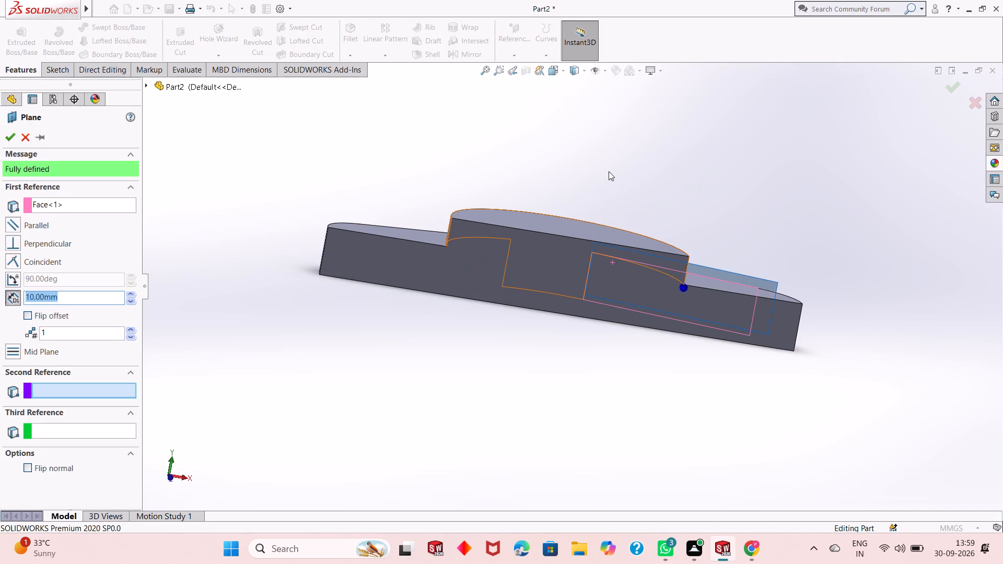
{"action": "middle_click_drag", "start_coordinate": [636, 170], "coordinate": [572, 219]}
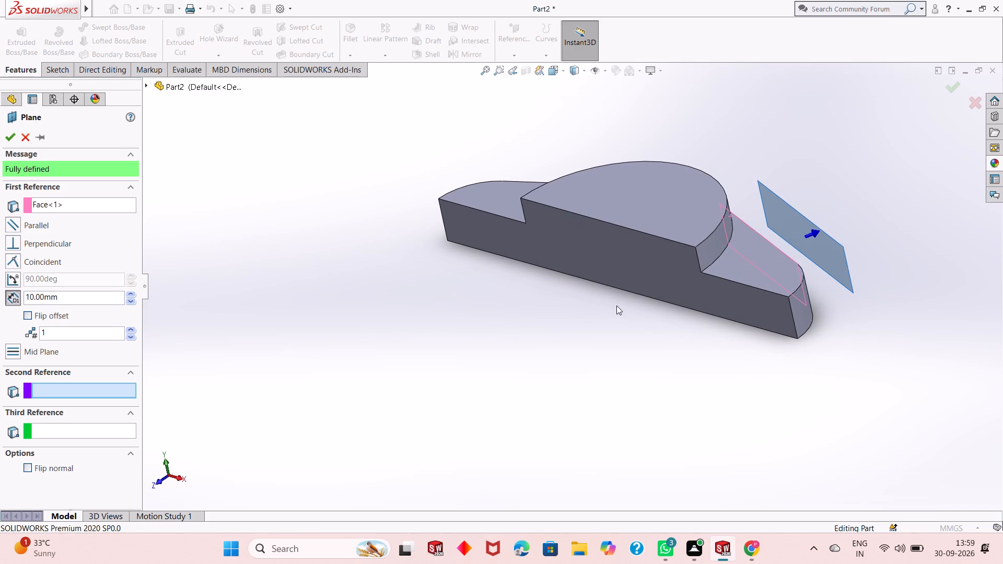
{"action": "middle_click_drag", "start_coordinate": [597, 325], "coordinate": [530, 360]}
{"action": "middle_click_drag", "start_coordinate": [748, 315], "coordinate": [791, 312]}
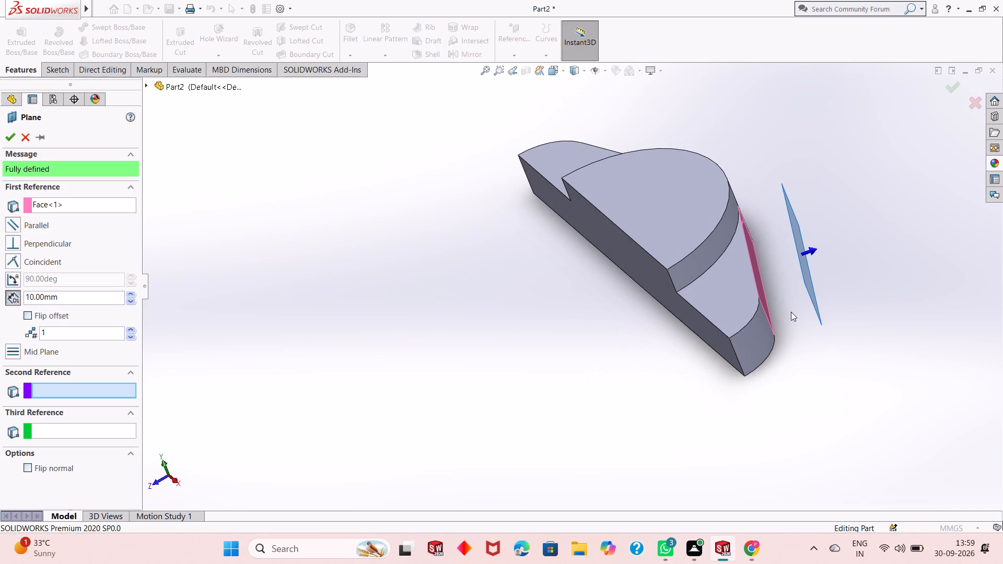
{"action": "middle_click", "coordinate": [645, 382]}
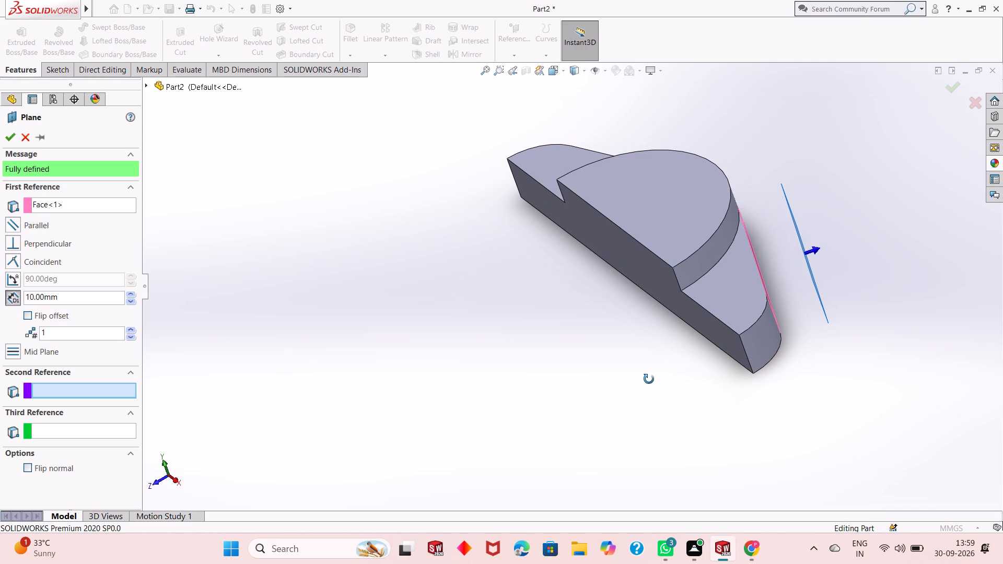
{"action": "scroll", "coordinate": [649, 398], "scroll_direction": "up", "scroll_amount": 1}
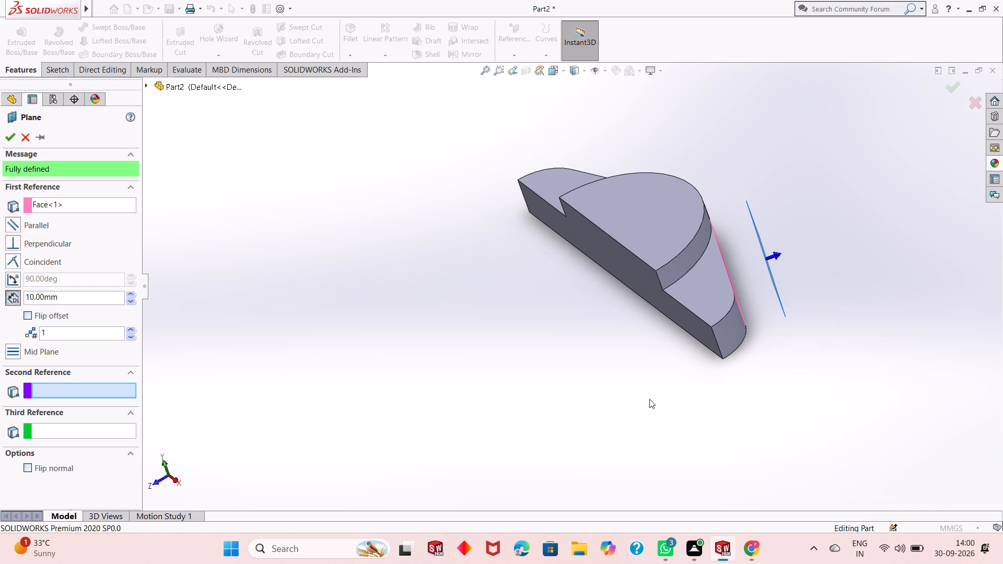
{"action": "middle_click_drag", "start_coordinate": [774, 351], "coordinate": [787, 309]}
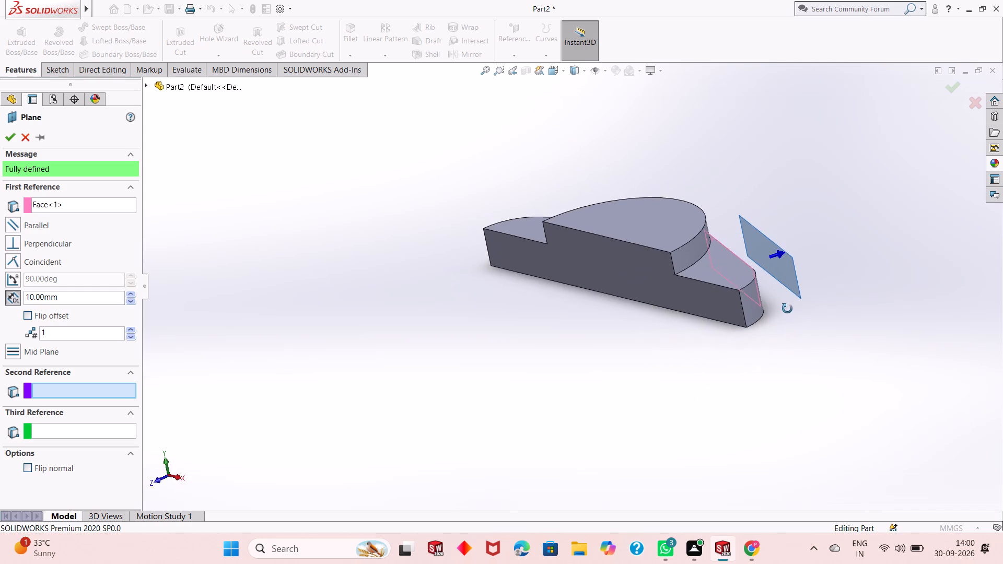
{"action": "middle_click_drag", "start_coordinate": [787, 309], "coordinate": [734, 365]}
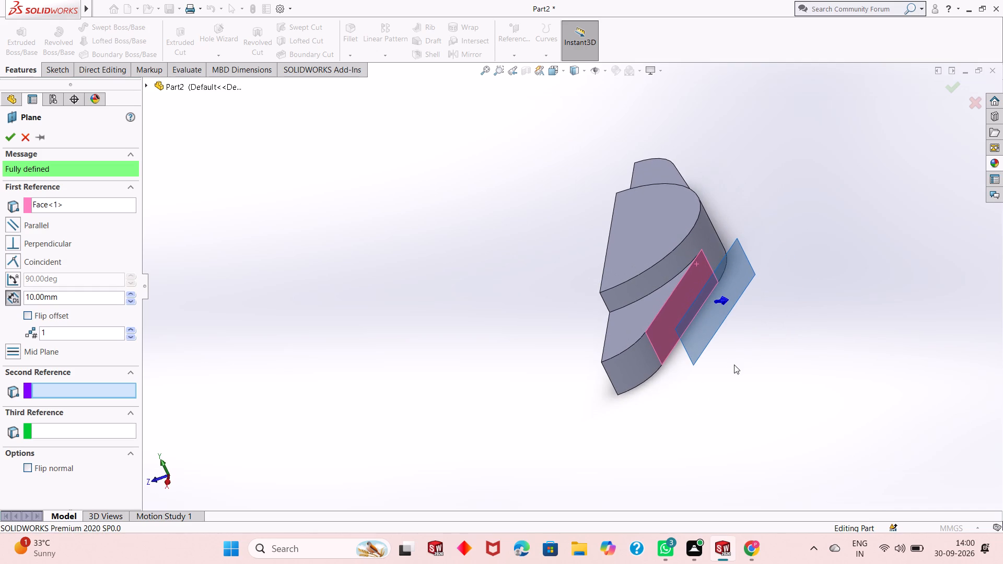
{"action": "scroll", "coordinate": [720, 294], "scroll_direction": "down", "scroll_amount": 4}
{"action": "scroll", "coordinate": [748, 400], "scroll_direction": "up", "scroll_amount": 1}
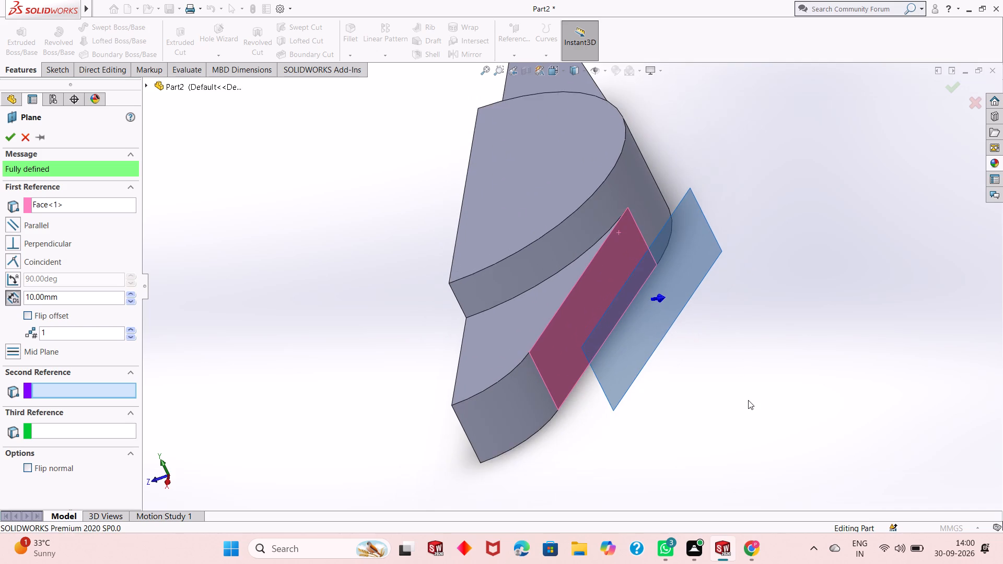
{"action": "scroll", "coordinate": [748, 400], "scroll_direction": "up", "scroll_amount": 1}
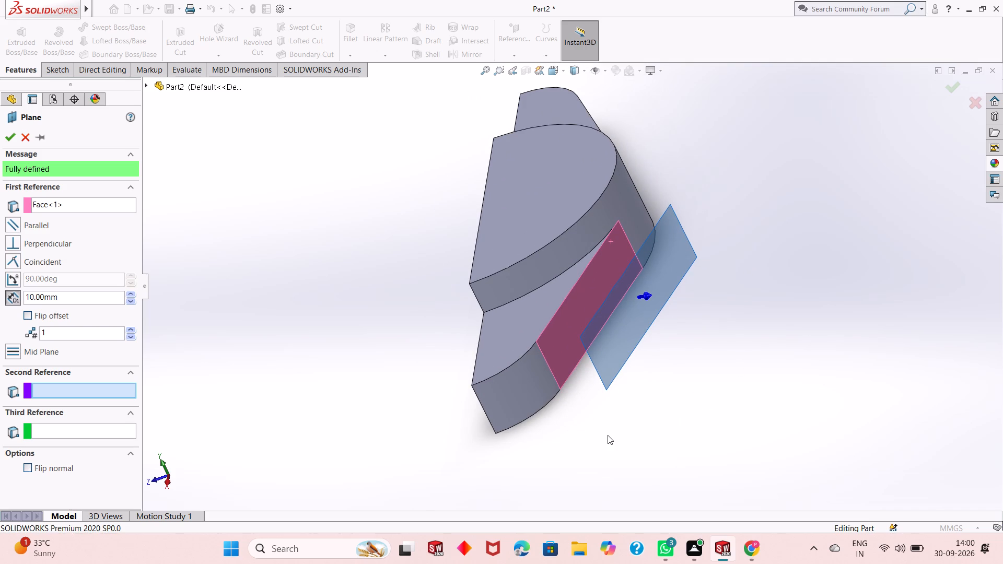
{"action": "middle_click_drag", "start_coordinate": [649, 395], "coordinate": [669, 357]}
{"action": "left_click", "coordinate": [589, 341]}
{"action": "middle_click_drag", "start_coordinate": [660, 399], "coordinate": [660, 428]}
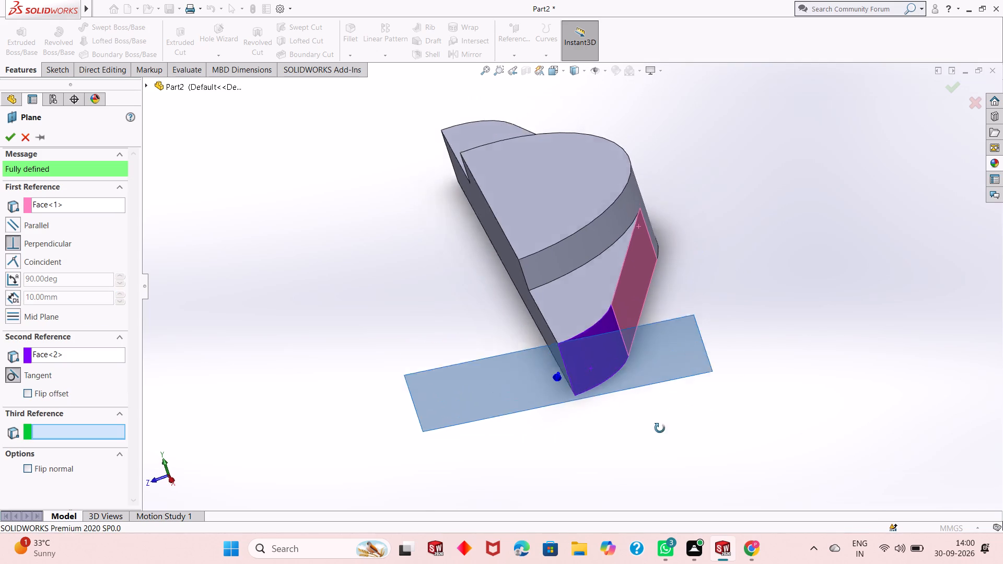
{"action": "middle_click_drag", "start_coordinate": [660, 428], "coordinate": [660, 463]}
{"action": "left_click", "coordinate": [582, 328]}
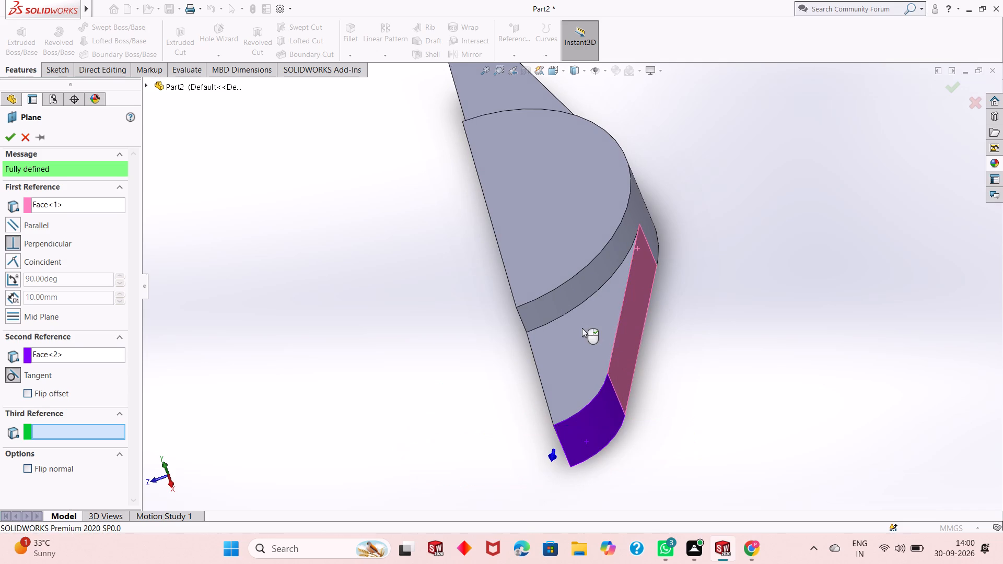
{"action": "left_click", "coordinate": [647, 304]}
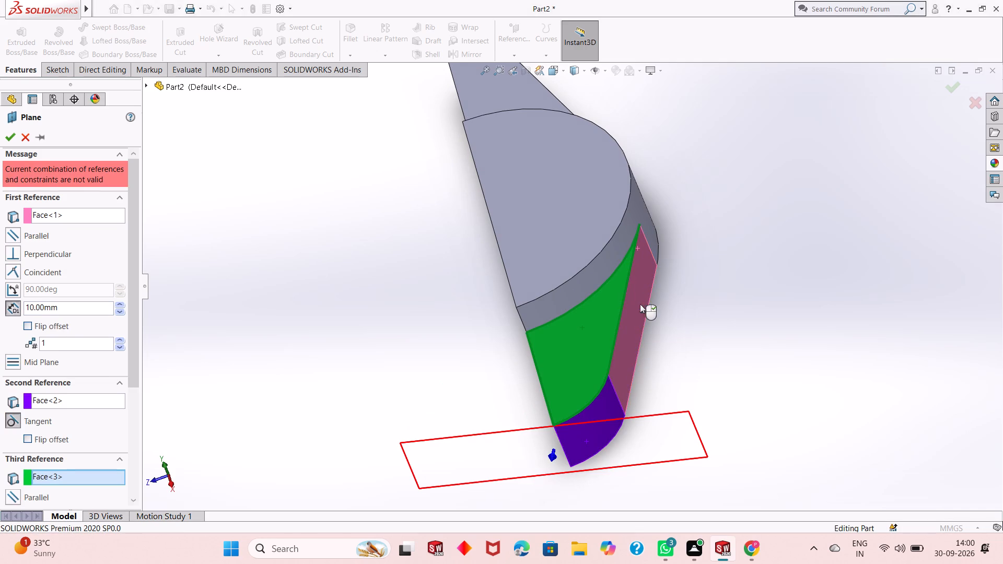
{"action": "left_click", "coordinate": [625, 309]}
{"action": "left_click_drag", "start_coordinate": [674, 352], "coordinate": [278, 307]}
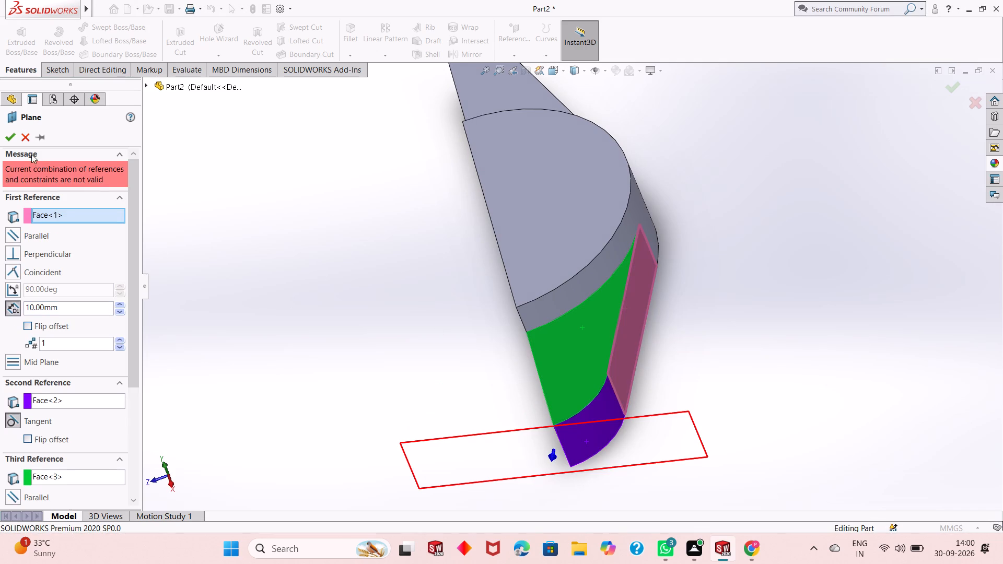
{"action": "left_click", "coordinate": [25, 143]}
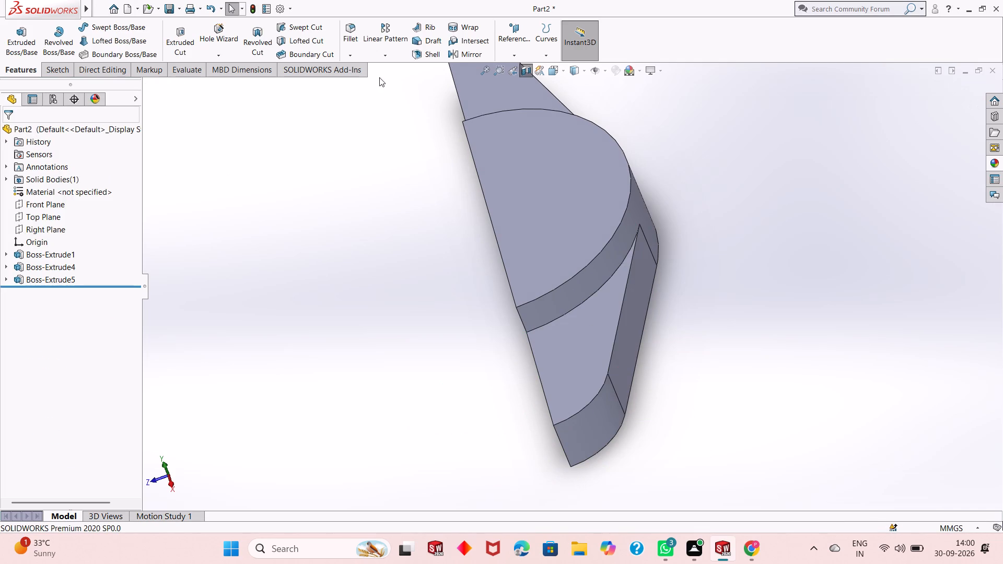
Create a reference plane from the Front Plane with a 0 mm offset.
{"action": "left_click", "coordinate": [509, 30]}
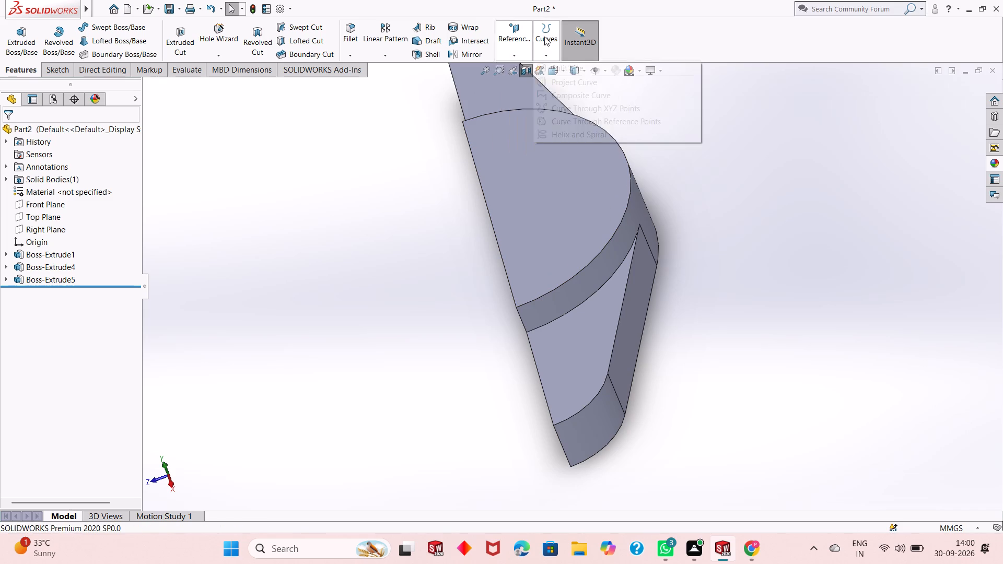
{"action": "left_click", "coordinate": [518, 63]}
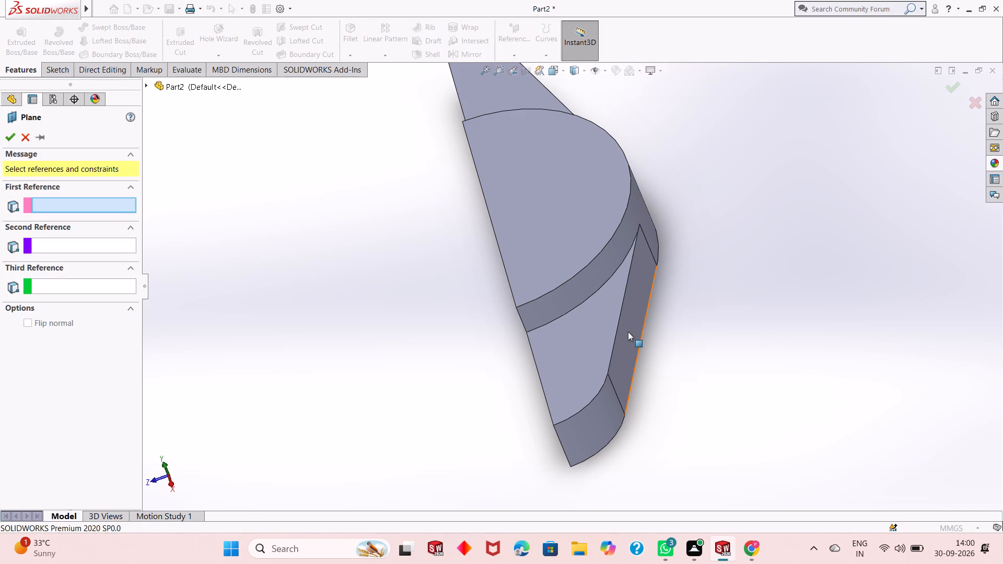
{"action": "left_click", "coordinate": [628, 332]}
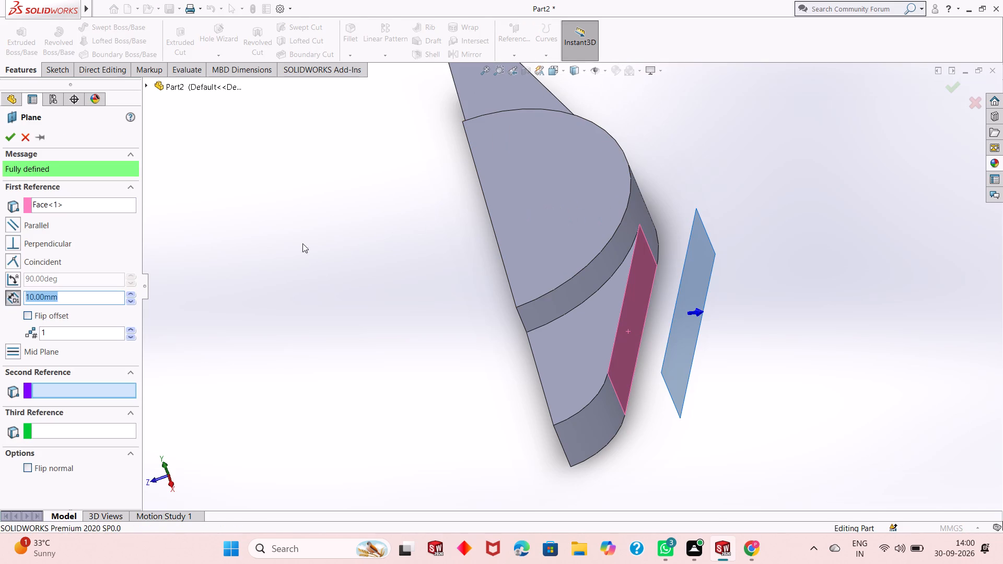
{"action": "right_click", "coordinate": [67, 207]}
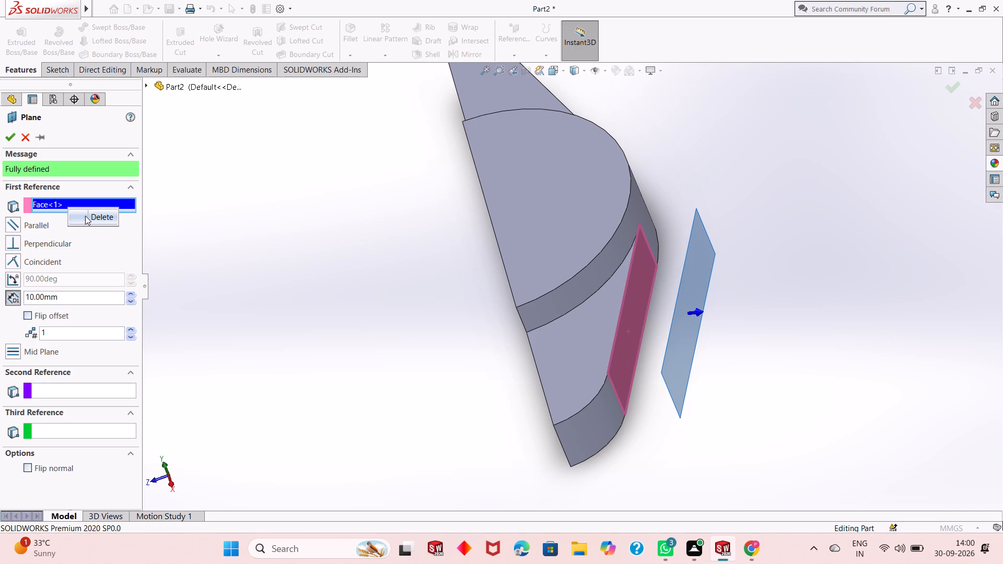
{"action": "left_click", "coordinate": [110, 217]}
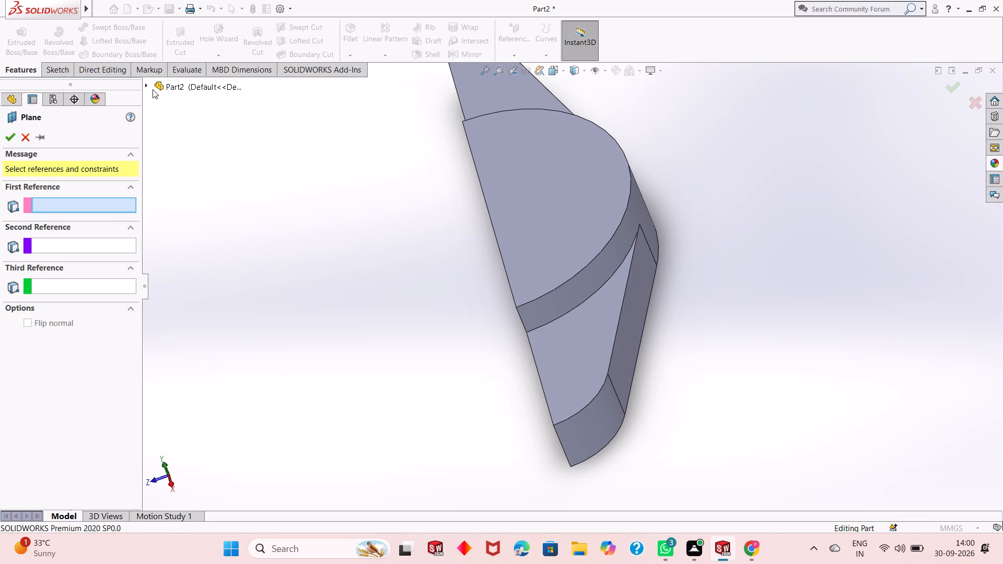
{"action": "left_click", "coordinate": [150, 87]}
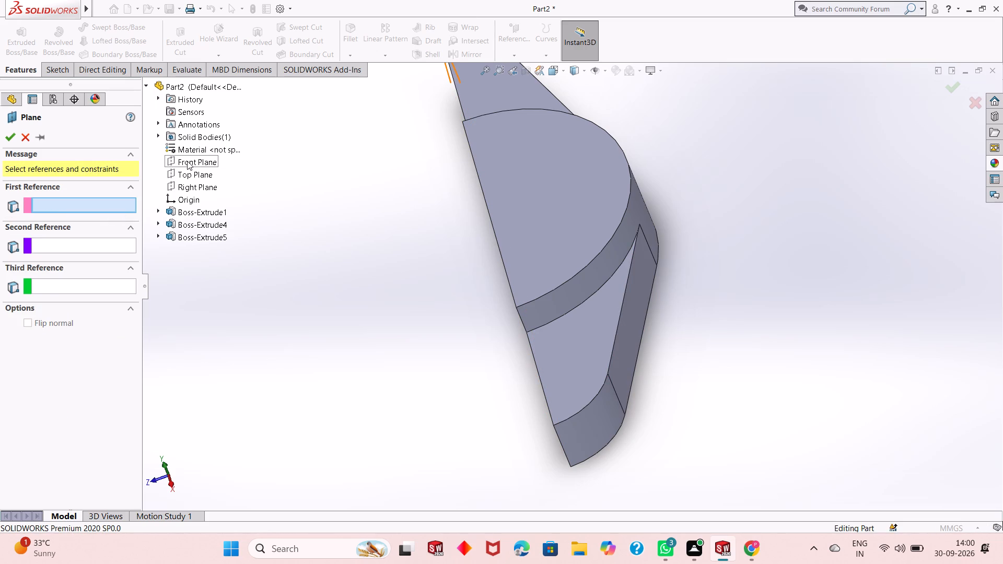
{"action": "left_click", "coordinate": [187, 161]}
{"action": "middle_click_drag", "start_coordinate": [364, 248], "coordinate": [393, 178]}
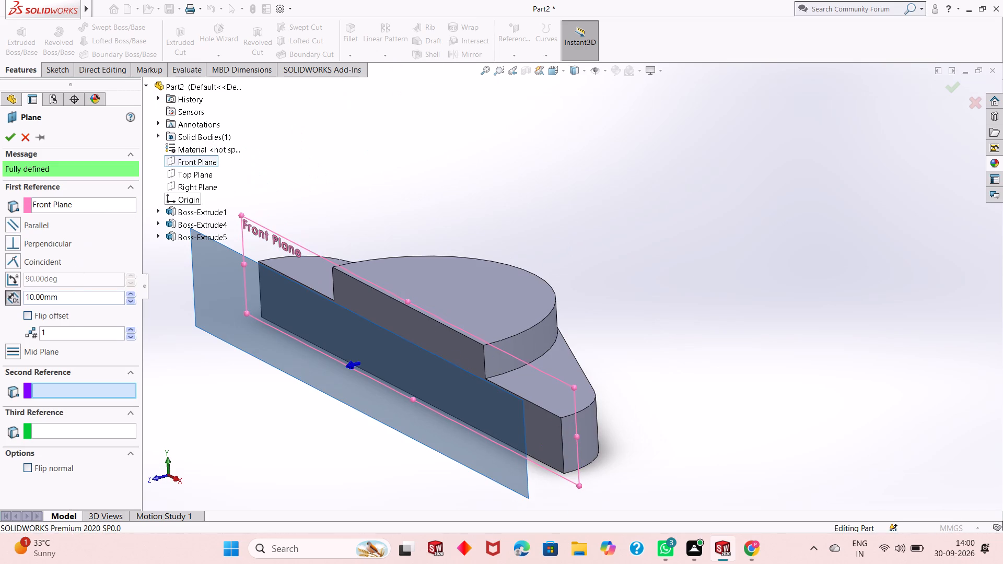
{"action": "double_click", "coordinate": [72, 297]}
{"action": "key", "text": "0"}
{"action": "key", "text": "Return"}
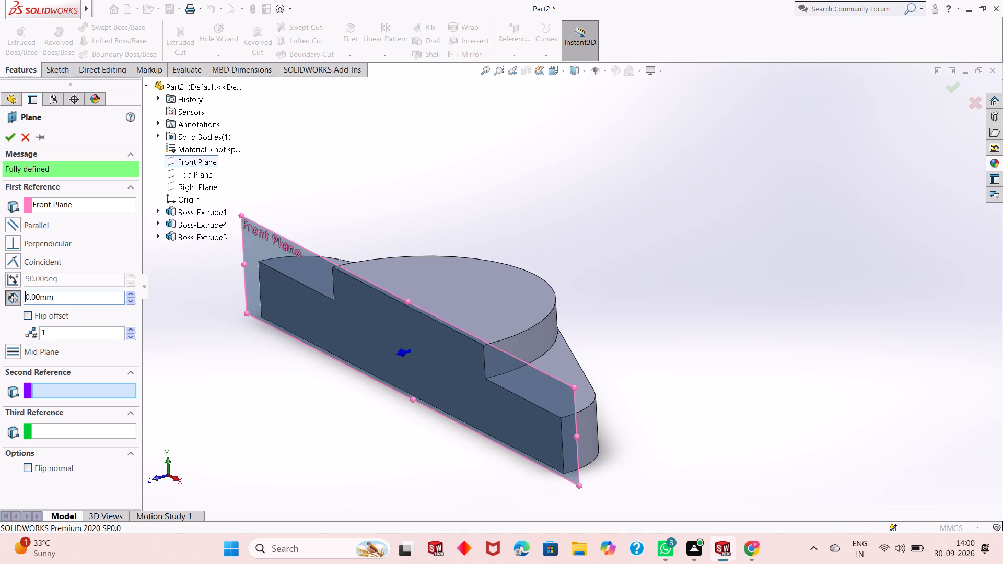
{"action": "left_click", "coordinate": [10, 143]}
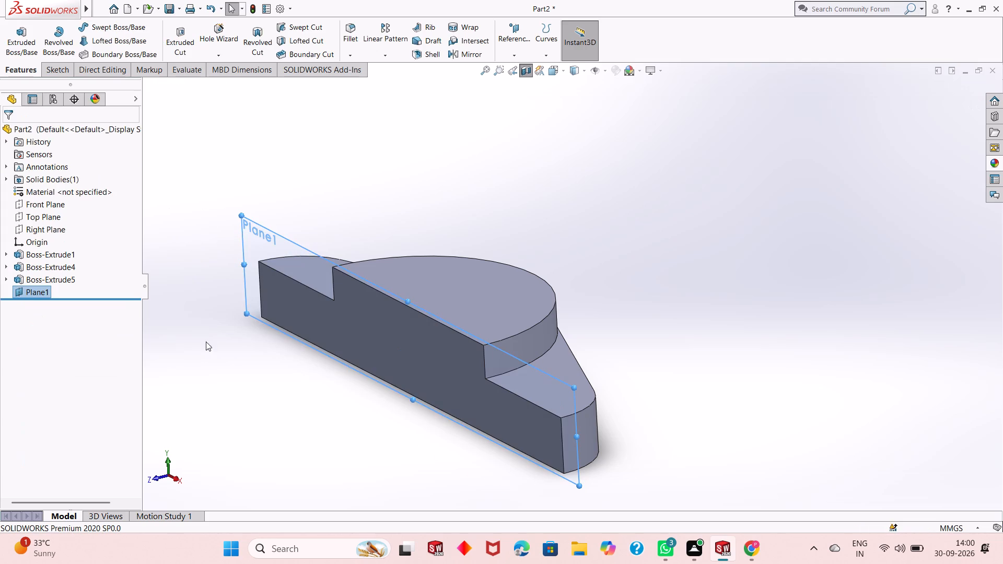
On the new plane, sketch a 3 mm horizontal line inward from the boss's top right corner, continuing into a downward 45-degree line about 4.1 mm long.
{"action": "right_click", "coordinate": [271, 240]}
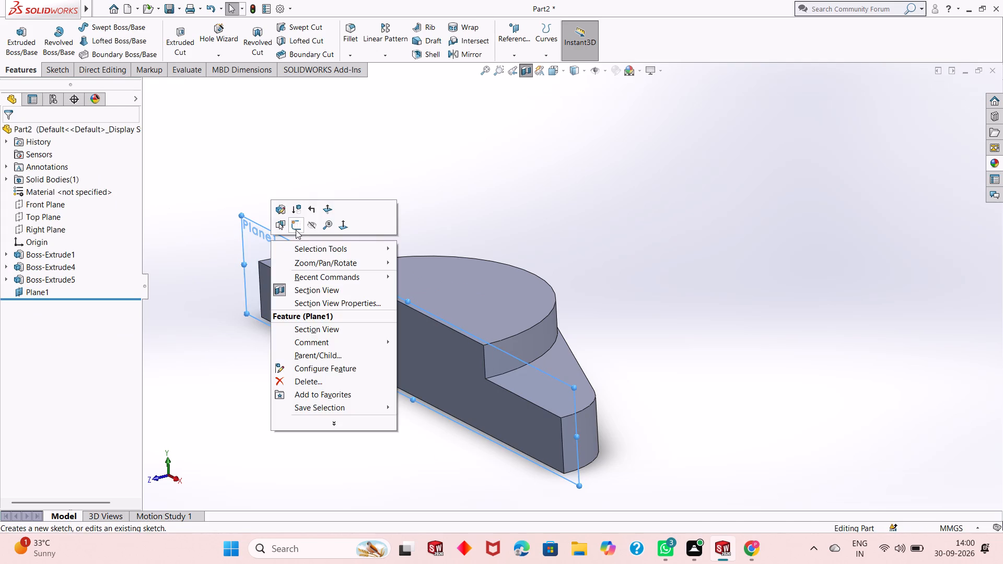
{"action": "left_click", "coordinate": [296, 230]}
{"action": "key", "text": "ctrl+8"}
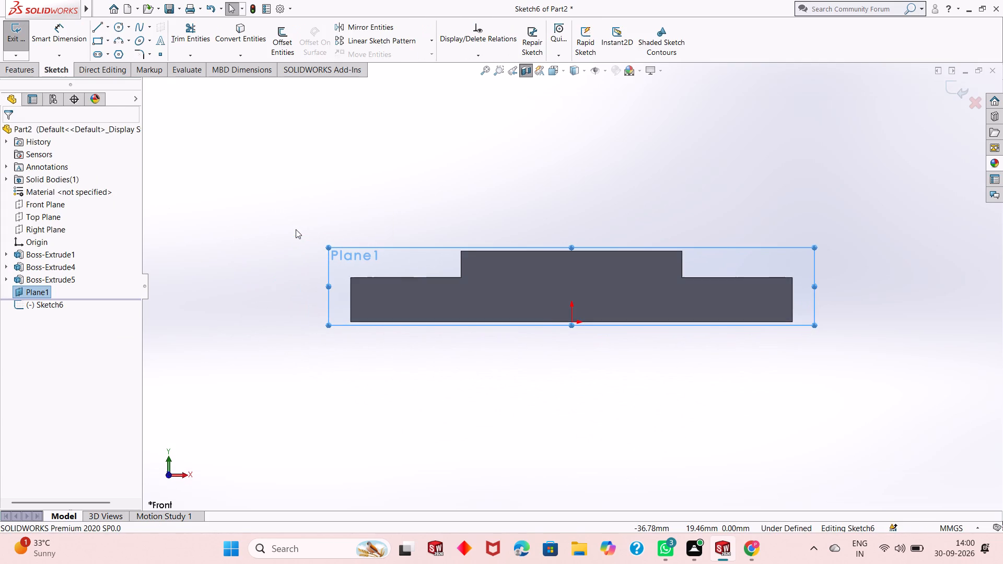
{"action": "scroll", "coordinate": [655, 312], "scroll_direction": "up", "scroll_amount": 1}
{"action": "scroll", "coordinate": [585, 298], "scroll_direction": "down", "scroll_amount": 1}
{"action": "left_click", "coordinate": [594, 410]}
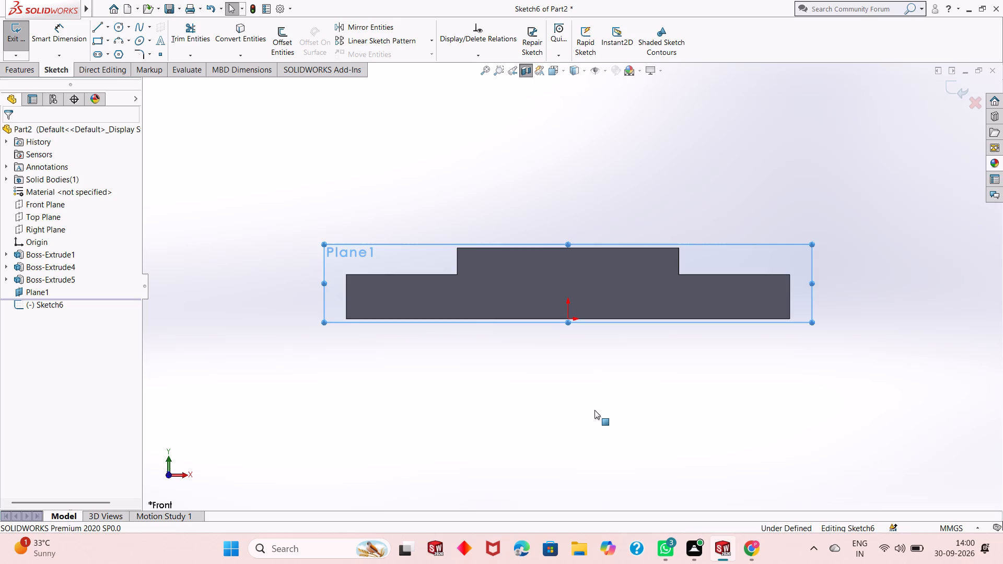
{"action": "left_click", "coordinate": [100, 25]}
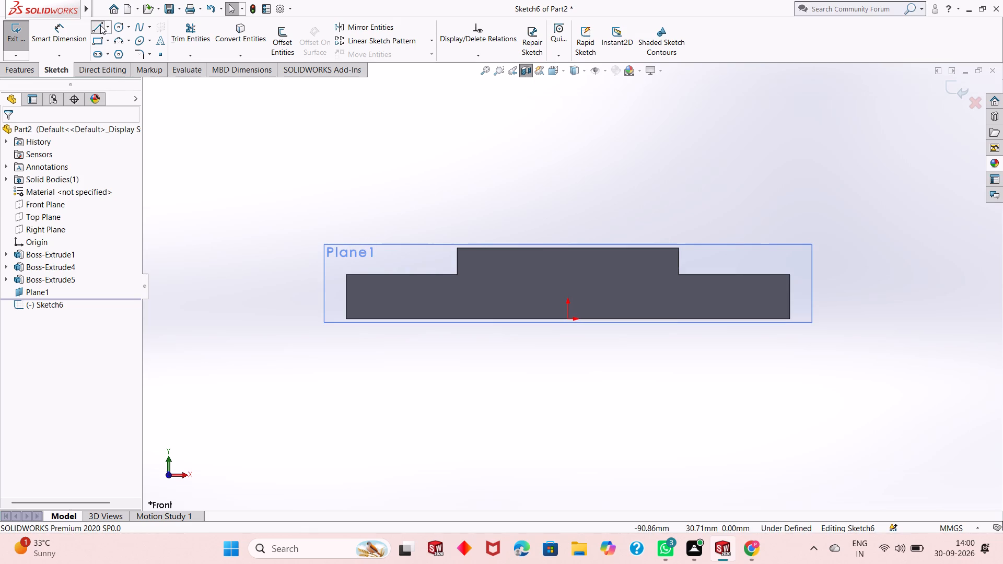
{"action": "scroll", "coordinate": [591, 298], "scroll_direction": "down", "scroll_amount": 3}
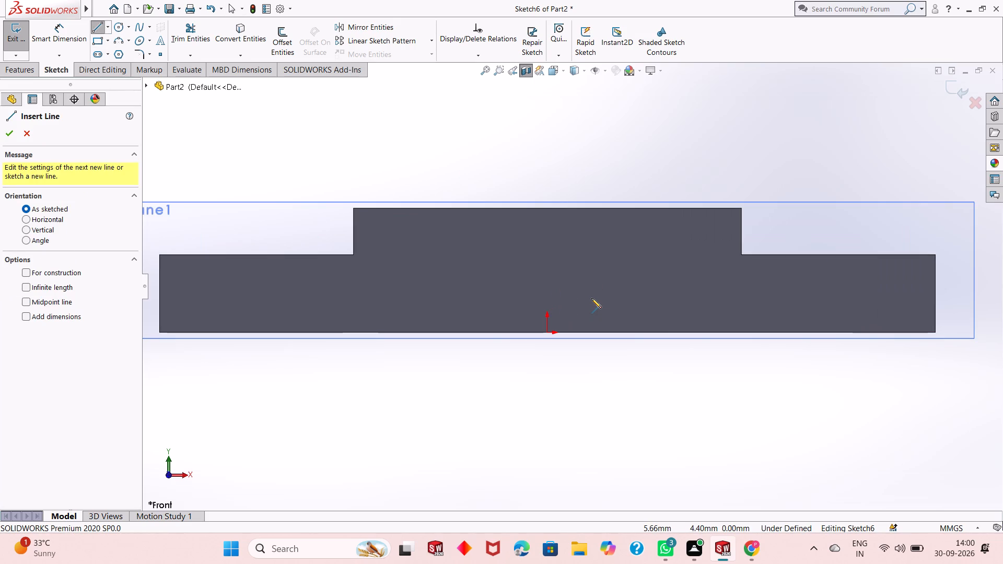
{"action": "scroll", "coordinate": [557, 293], "scroll_direction": "down", "scroll_amount": 1}
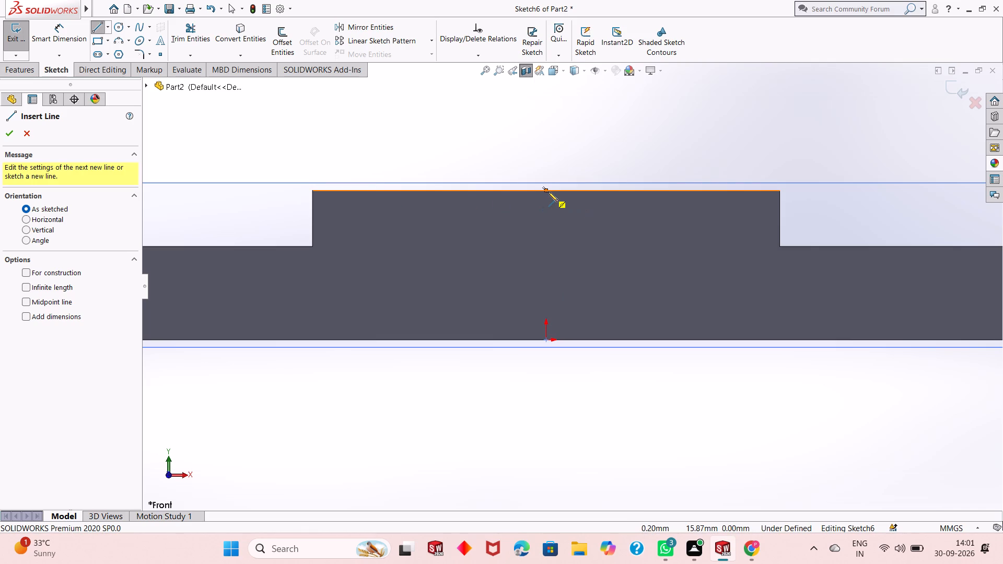
{"action": "left_click", "coordinate": [780, 190]}
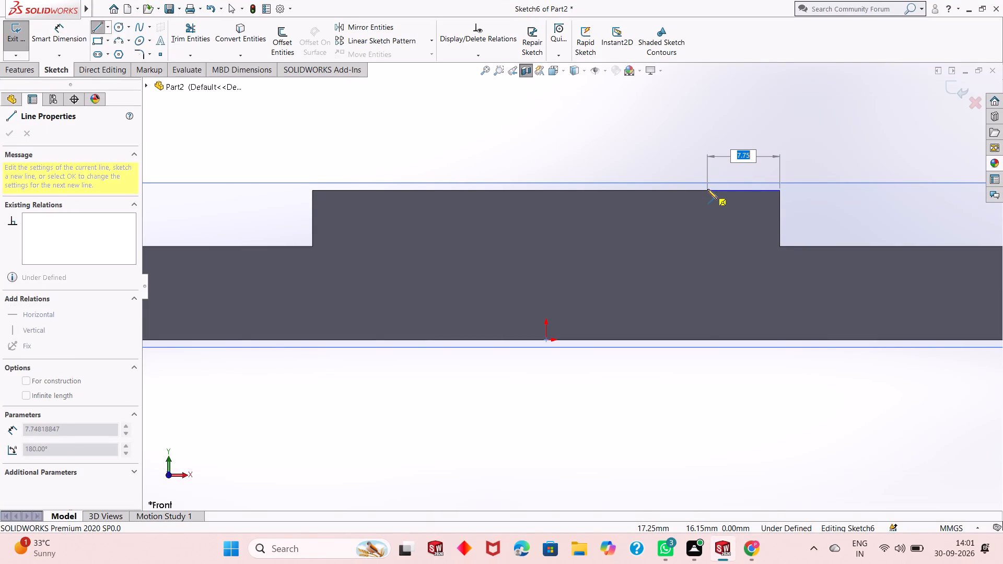
{"action": "key", "text": "3"}
{"action": "key", "text": "Return"}
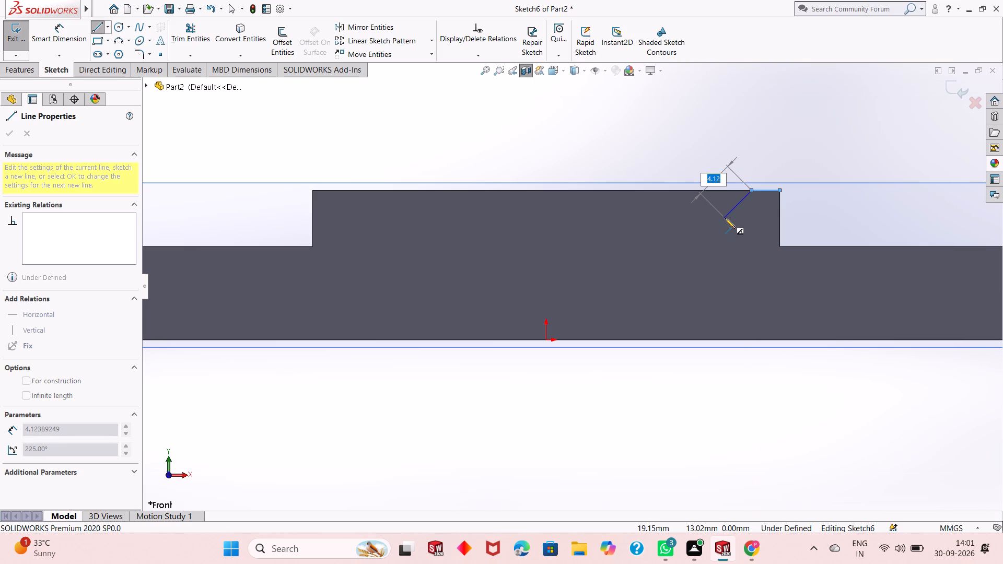
{"action": "left_click", "coordinate": [725, 218]}
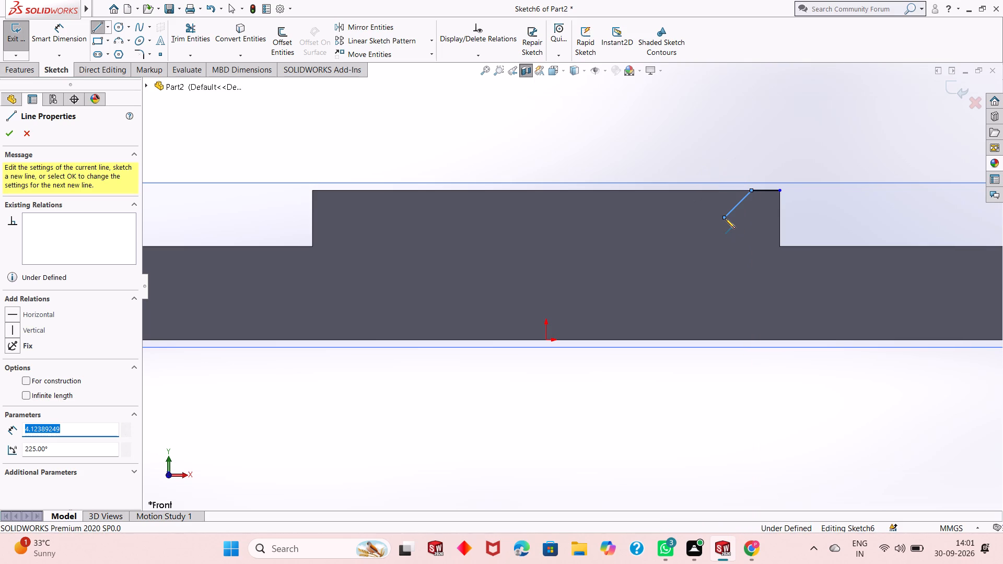
{"action": "key", "text": "Escape"}
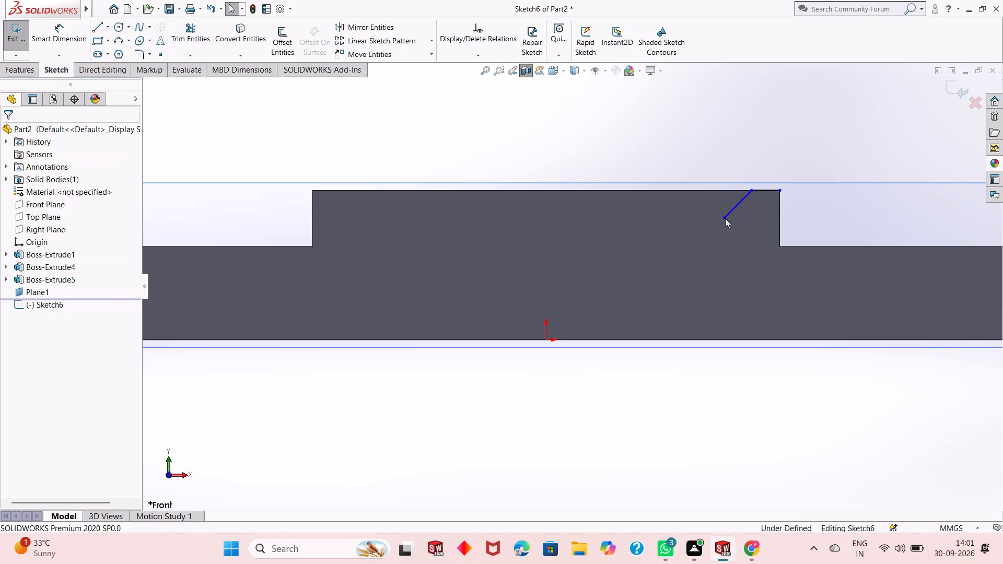
Dimension the angle between the slanted line and the short horizontal line at the boss's top corner as 135°.
{"action": "key", "text": "Escape"}
{"action": "key", "text": "Escape"}
{"action": "key", "text": "Escape"}
{"action": "left_click", "coordinate": [78, 27]}
{"action": "left_click", "coordinate": [733, 209]}
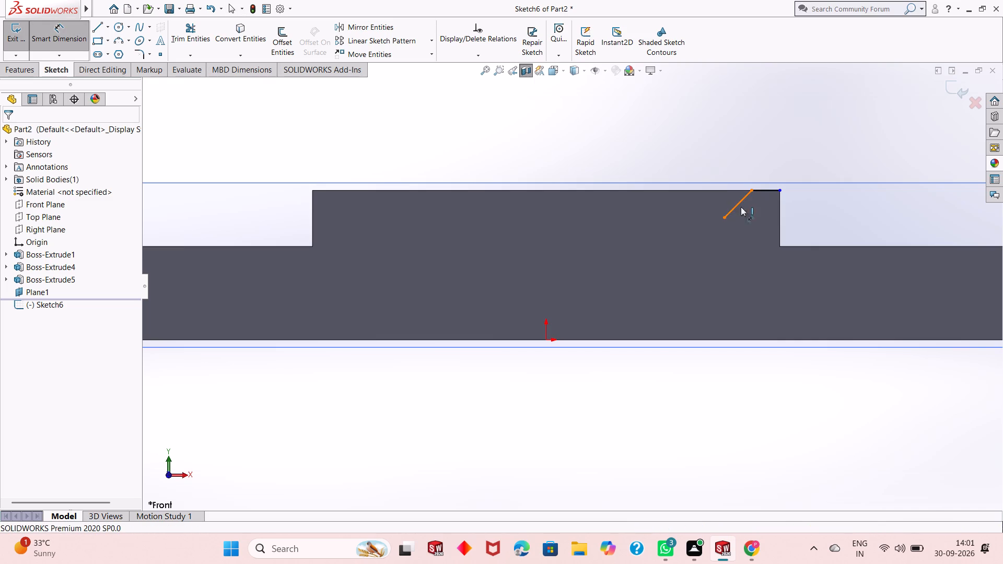
{"action": "left_click", "coordinate": [751, 189]}
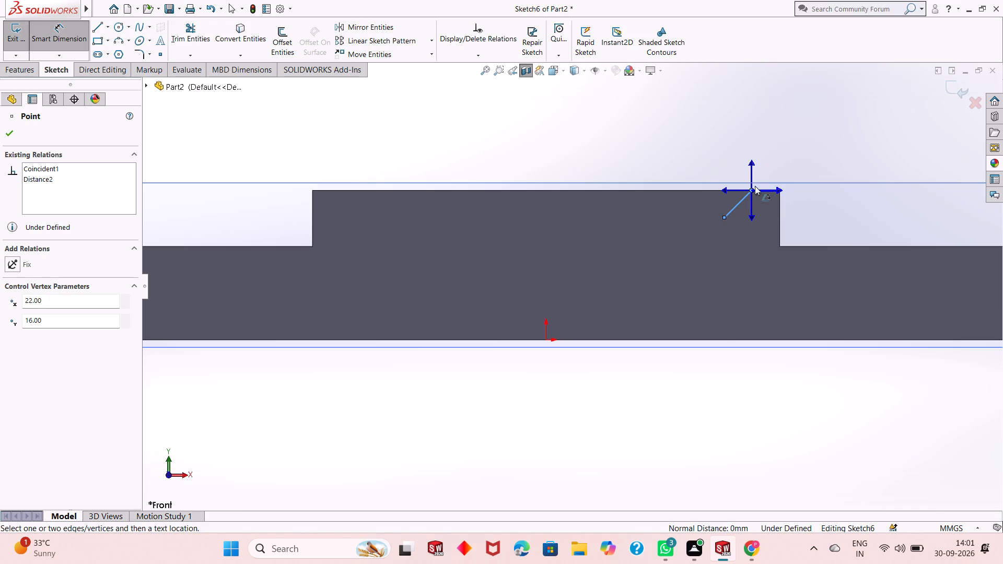
{"action": "left_click", "coordinate": [728, 186]}
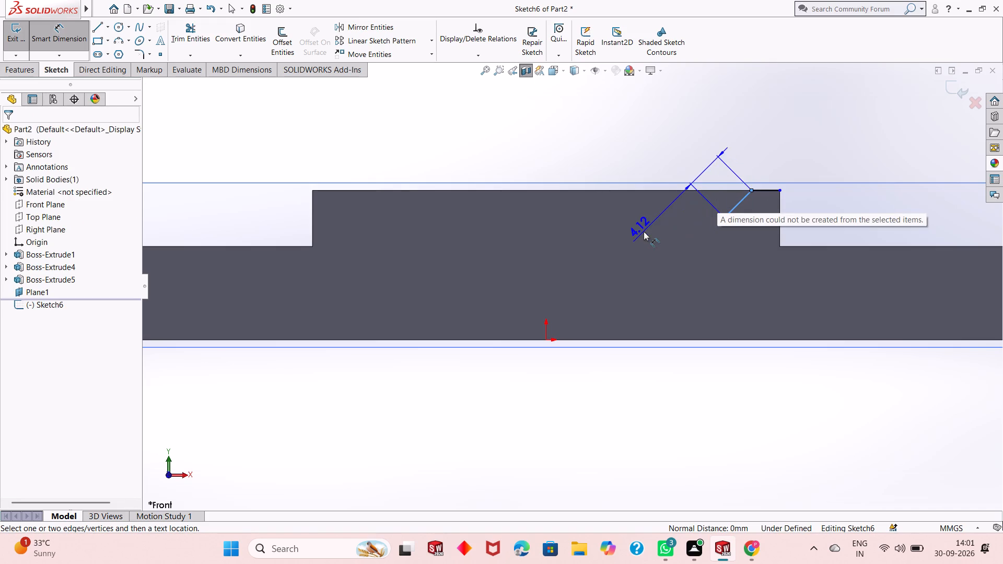
{"action": "left_click", "coordinate": [750, 191]}
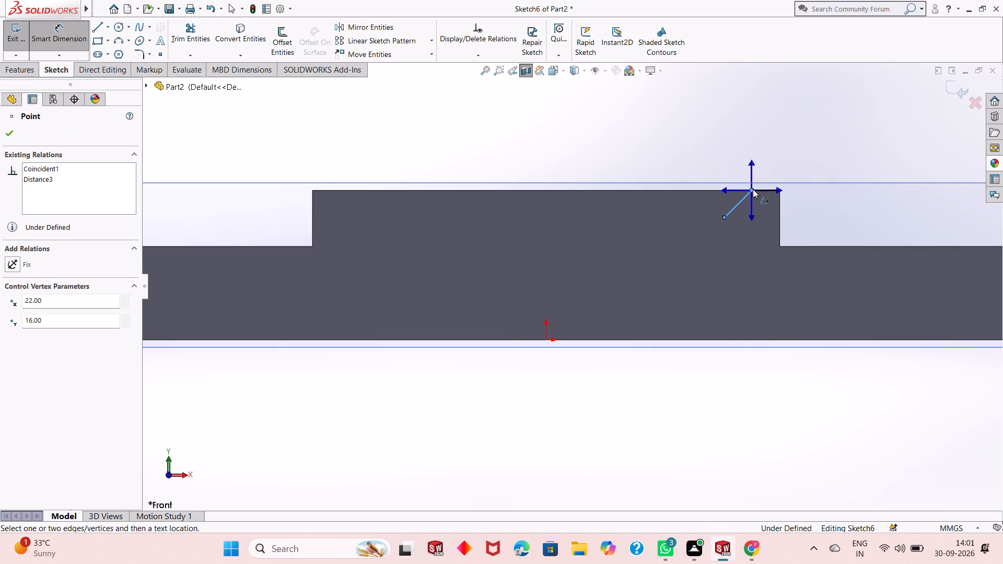
{"action": "left_click", "coordinate": [725, 191]}
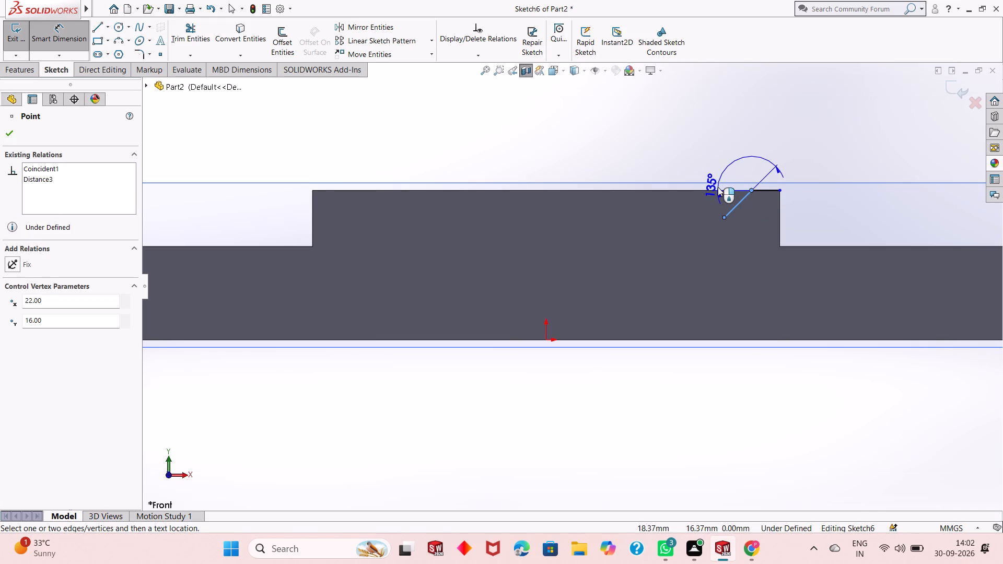
{"action": "left_click", "coordinate": [717, 187]}
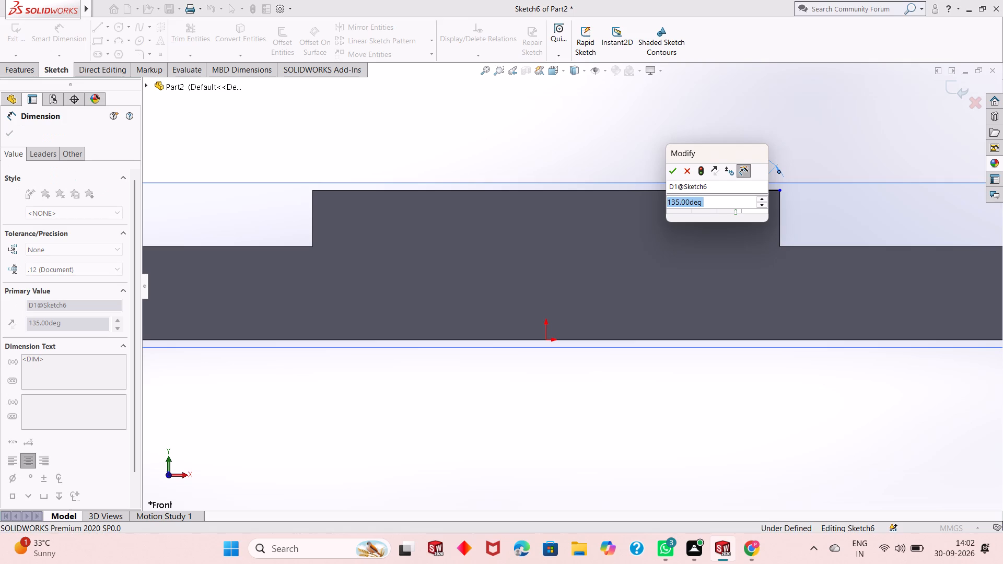
{"action": "key", "text": "Return"}
{"action": "key", "text": "Escape"}
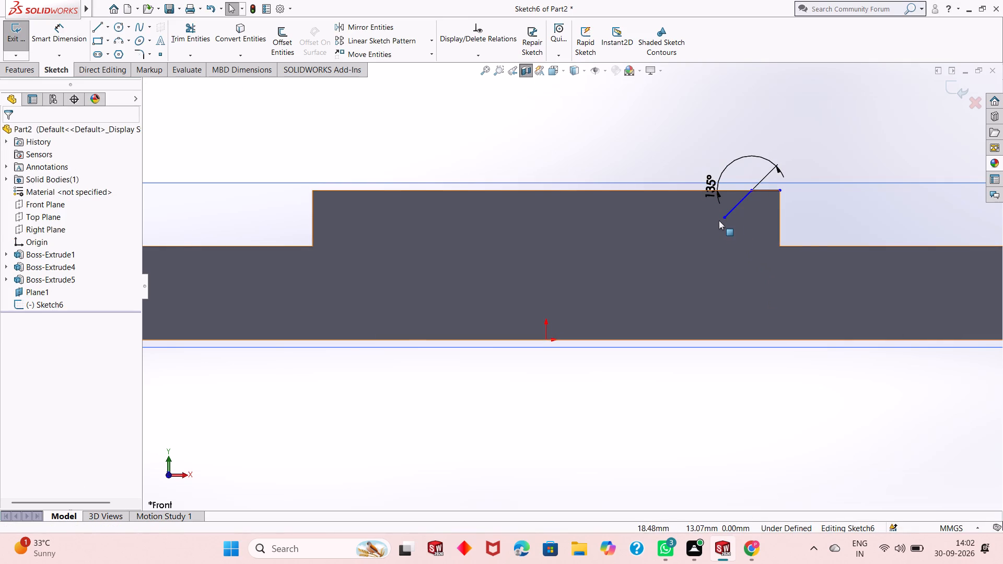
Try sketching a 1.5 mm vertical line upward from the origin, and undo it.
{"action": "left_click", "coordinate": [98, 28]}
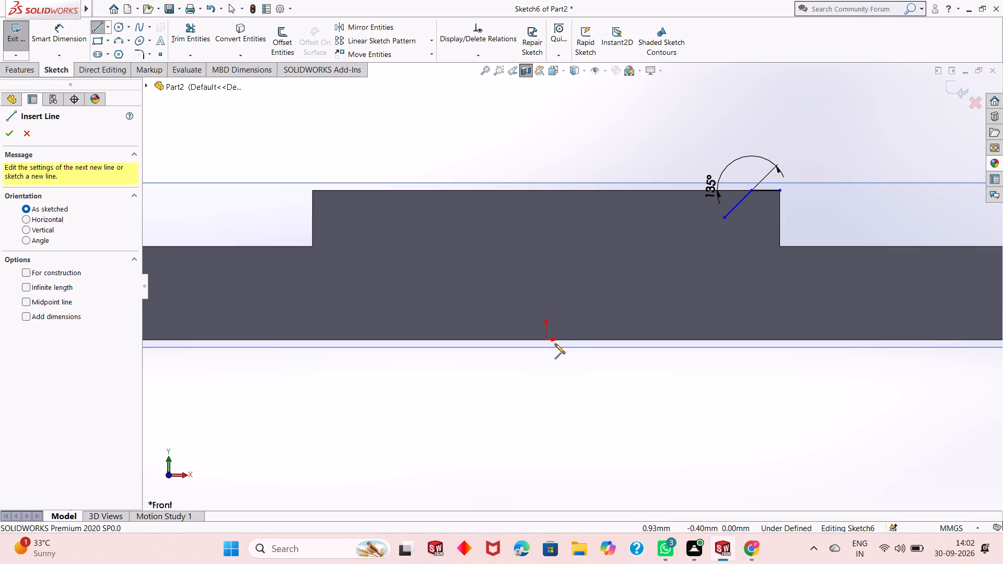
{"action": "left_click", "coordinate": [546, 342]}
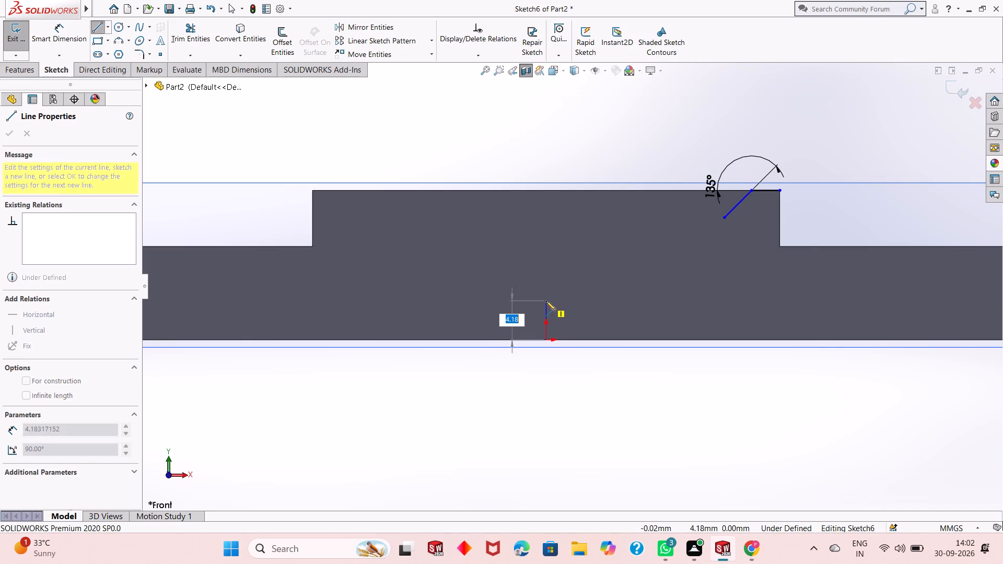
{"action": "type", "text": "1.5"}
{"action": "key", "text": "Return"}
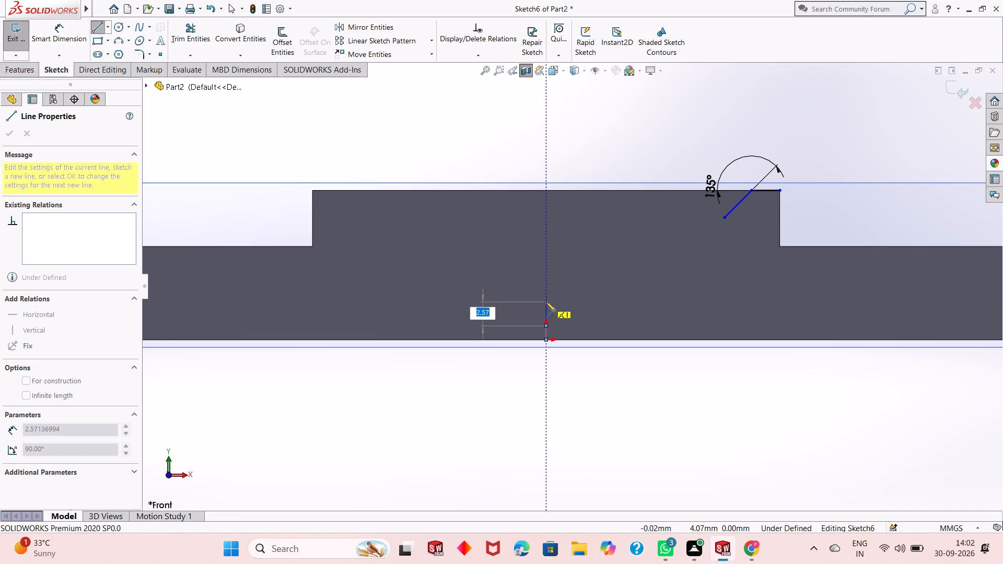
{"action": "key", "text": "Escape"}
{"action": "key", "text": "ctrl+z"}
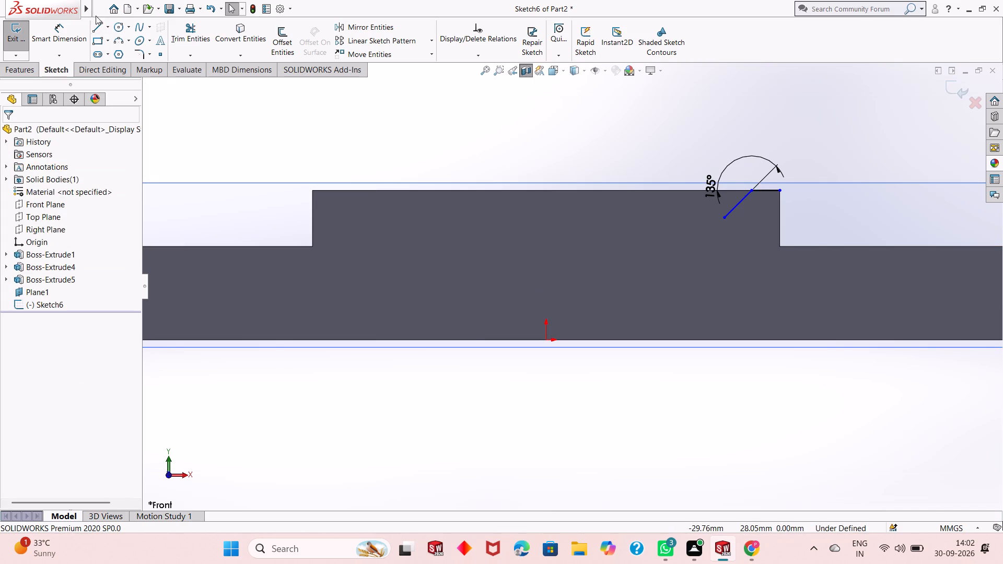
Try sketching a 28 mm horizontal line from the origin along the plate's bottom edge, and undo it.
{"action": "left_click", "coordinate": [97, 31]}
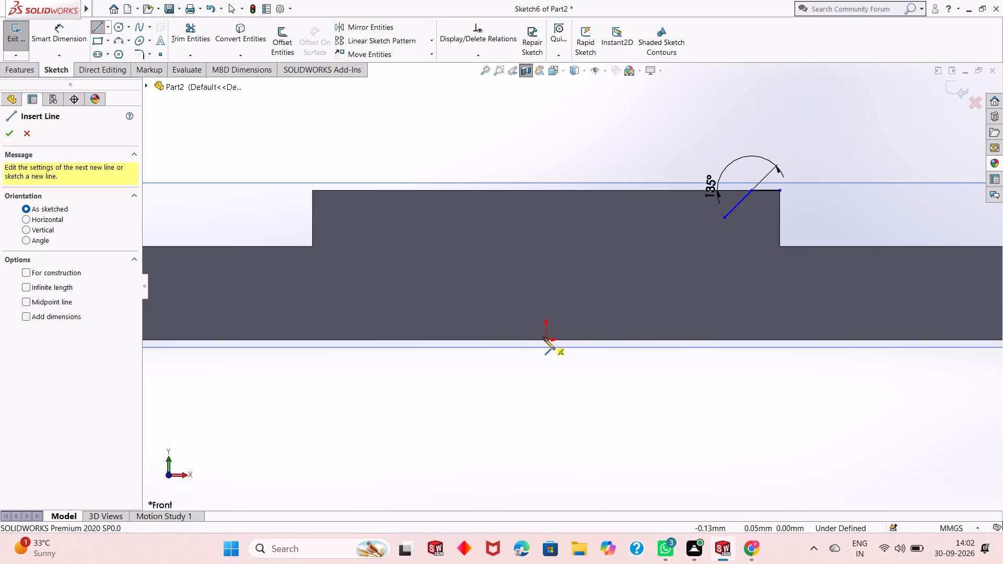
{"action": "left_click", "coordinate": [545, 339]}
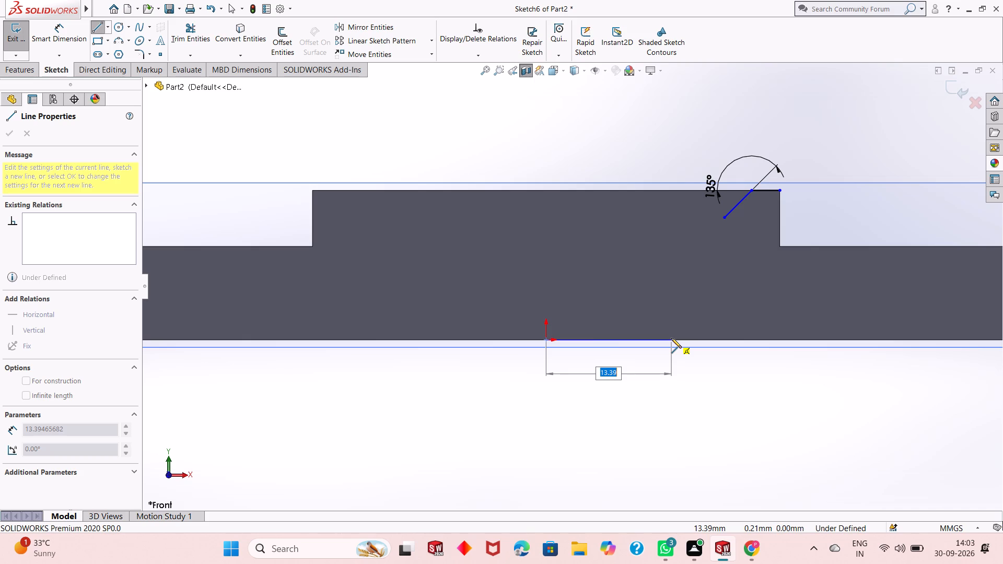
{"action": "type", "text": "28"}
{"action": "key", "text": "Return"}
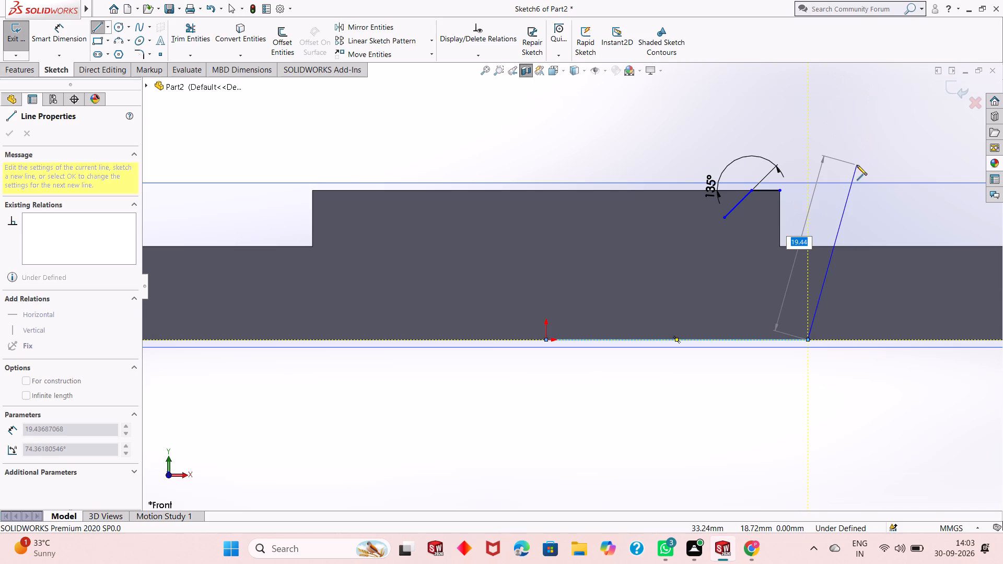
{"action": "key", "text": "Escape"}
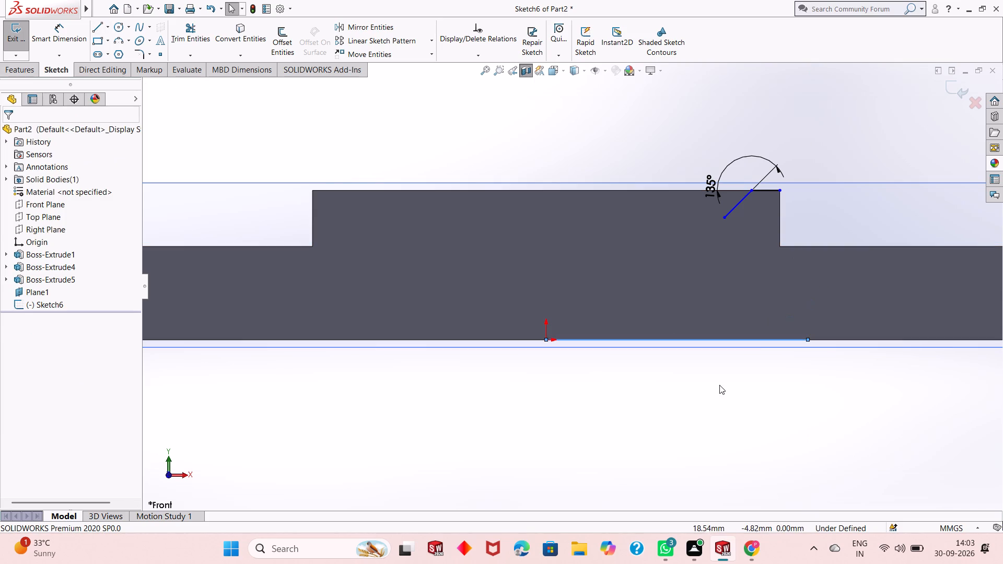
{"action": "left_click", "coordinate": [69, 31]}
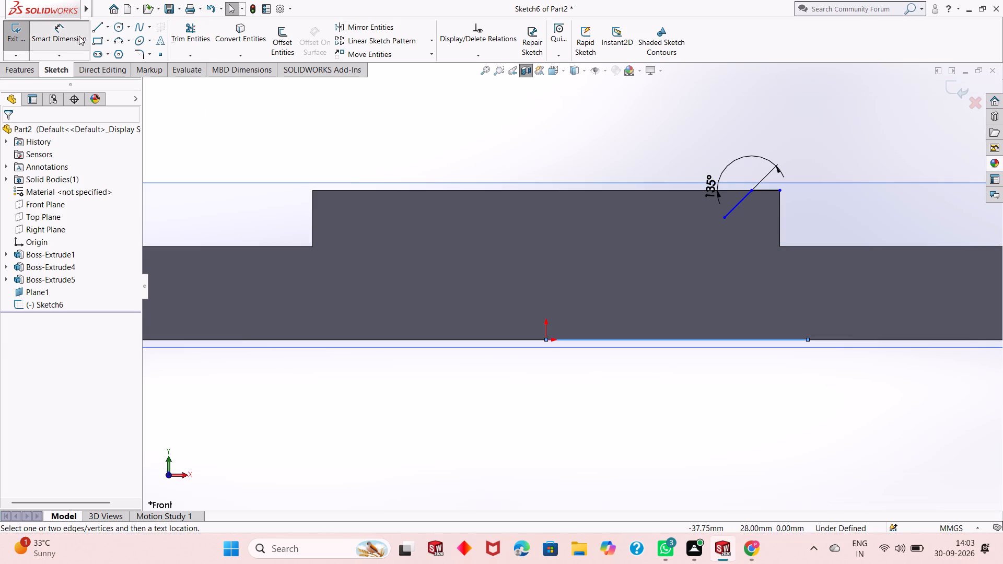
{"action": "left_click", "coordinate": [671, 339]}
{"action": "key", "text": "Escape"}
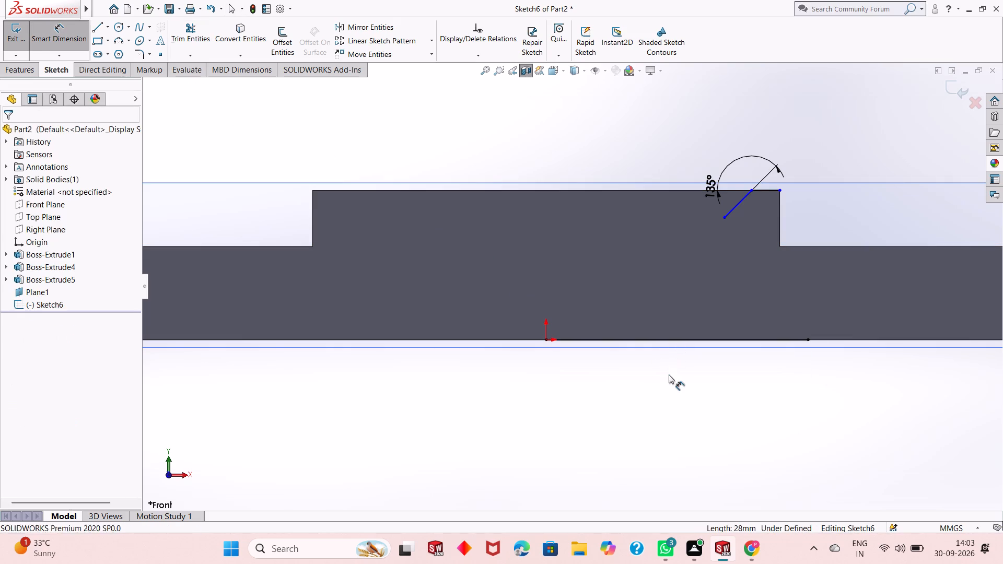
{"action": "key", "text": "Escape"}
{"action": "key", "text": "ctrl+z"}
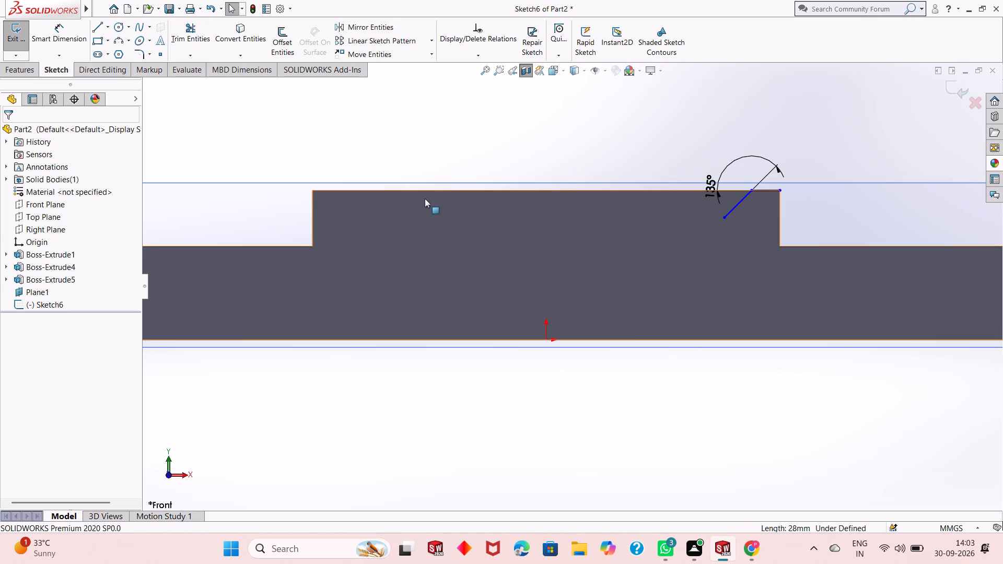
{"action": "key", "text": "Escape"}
From the origin, sketch a 14 mm line along the bottom edge, 1.5 mm up, and 14 mm back to above the origin.
{"action": "left_click", "coordinate": [94, 21]}
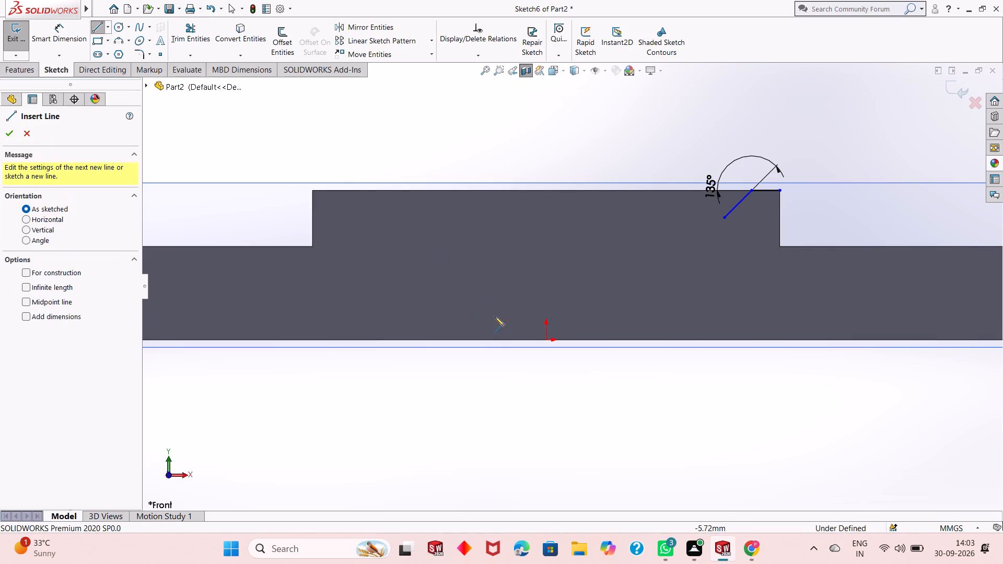
{"action": "left_click", "coordinate": [544, 340]}
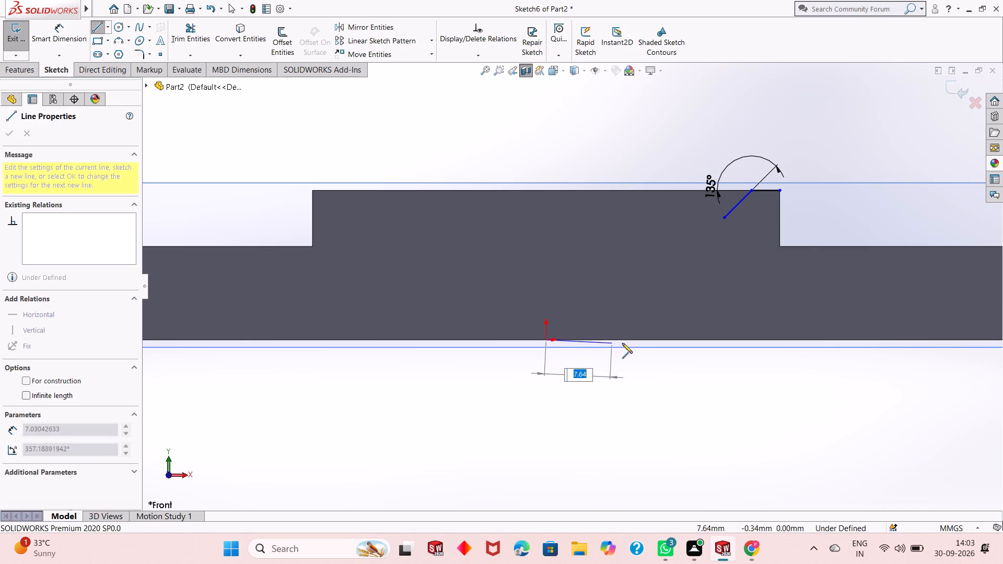
{"action": "type", "text": "14"}
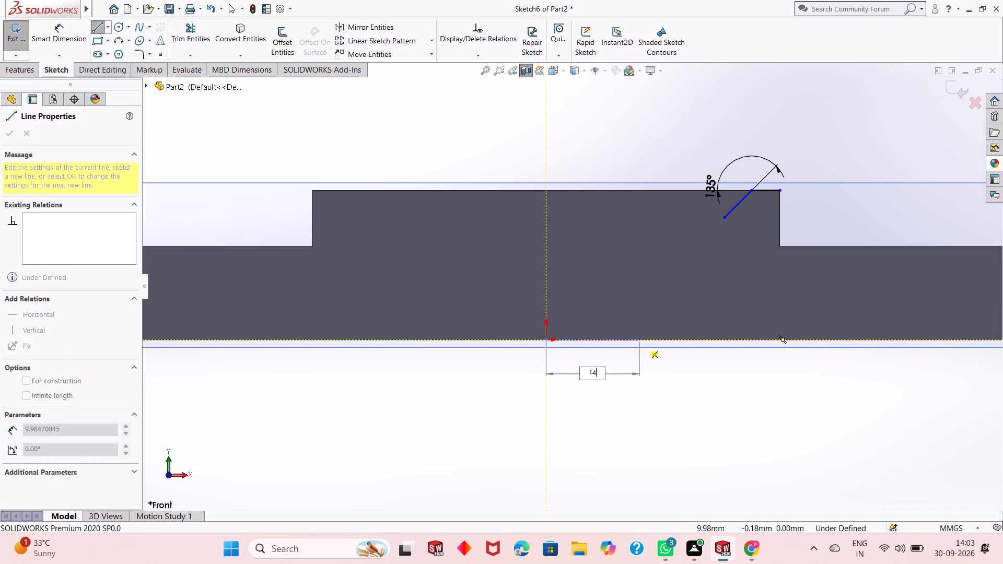
{"action": "key", "text": "Return"}
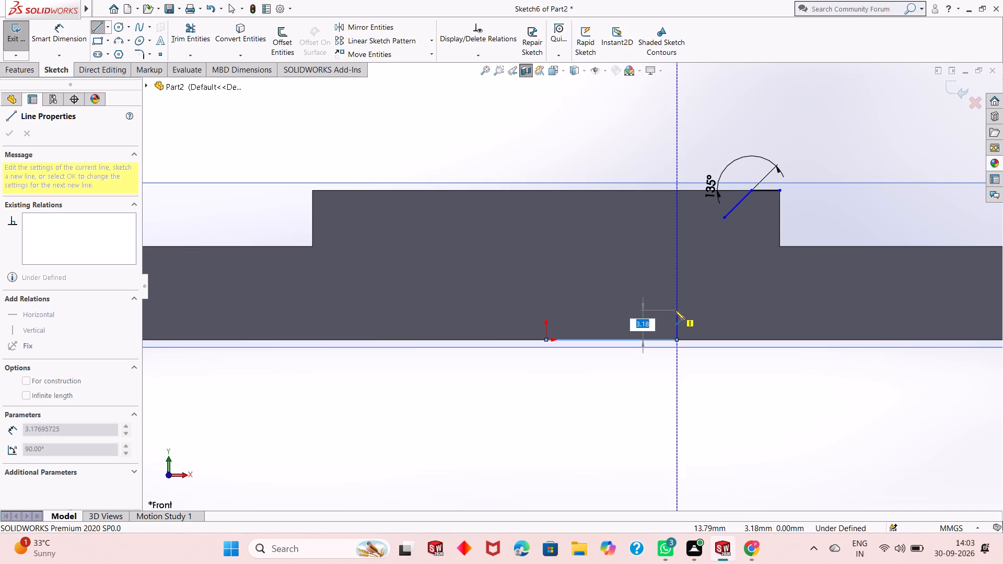
{"action": "type", "text": "1.5"}
{"action": "key", "text": "Return"}
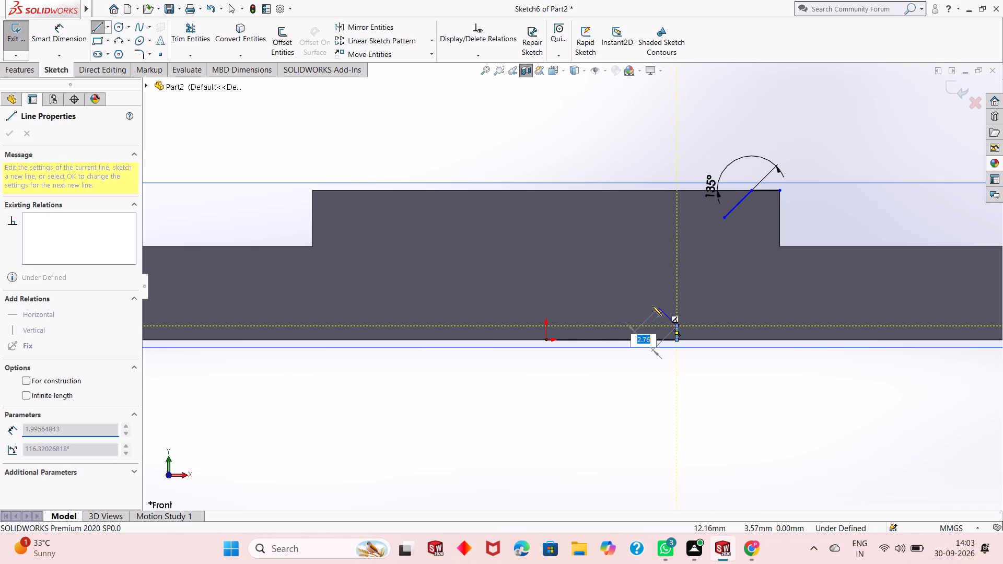
{"action": "left_click", "coordinate": [546, 326]}
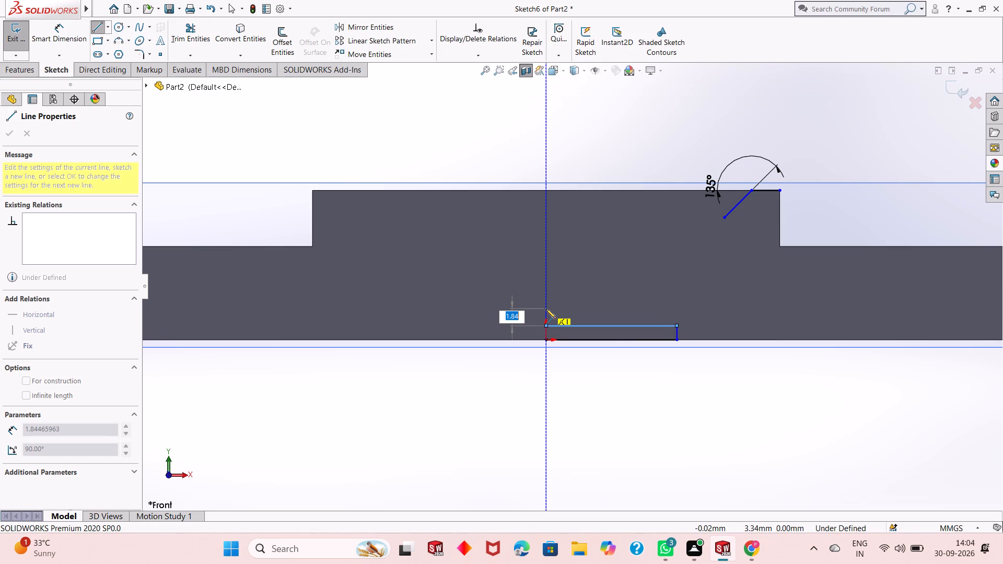
Continue the profile 1.5 mm up, 15.5 mm outward and 1.5 mm down, closing horizontally onto the lower step's upper outer corner.
{"action": "type", "text": "1.5"}
{"action": "key", "text": "Return"}
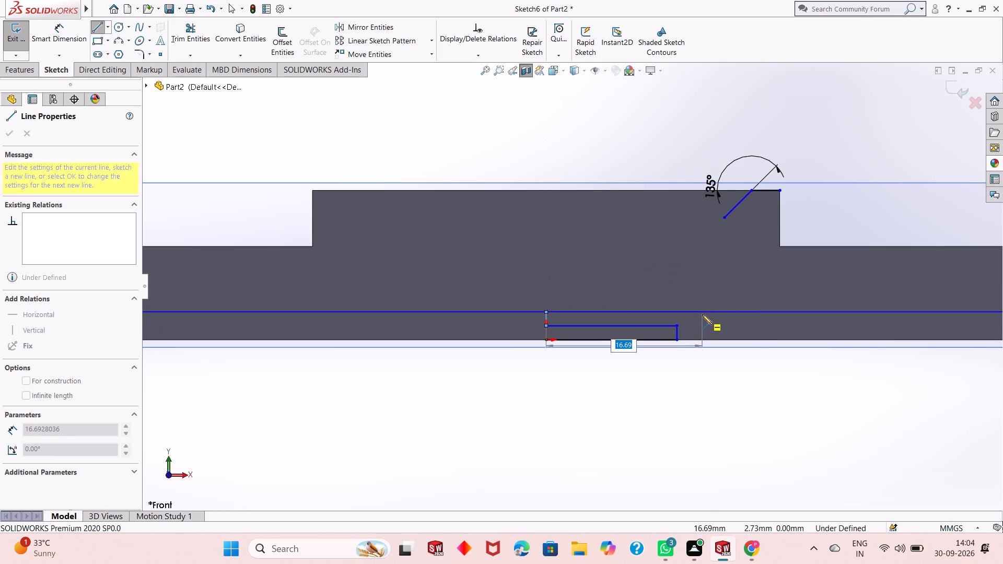
{"action": "type", "text": "15.5"}
{"action": "key", "text": "Return"}
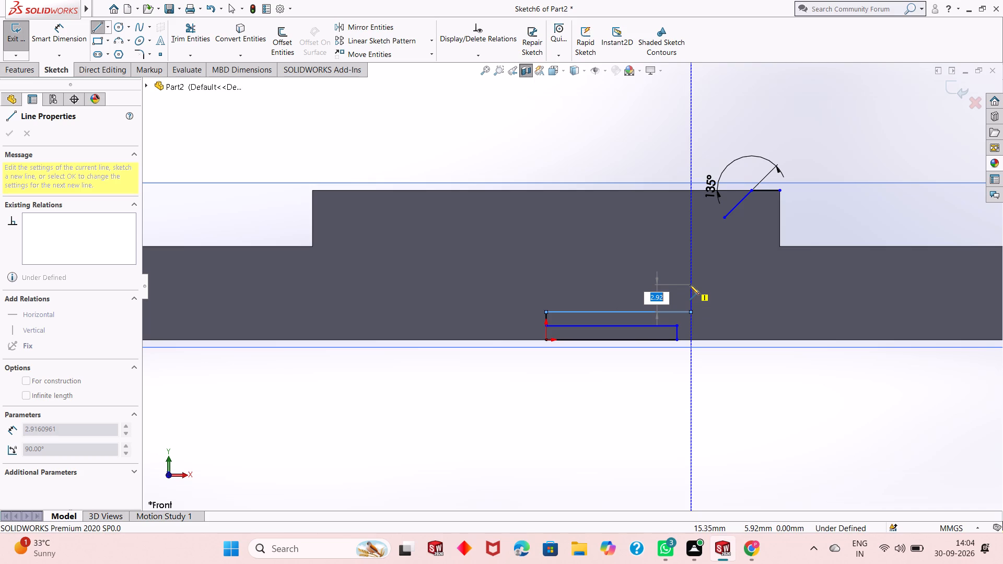
{"action": "scroll", "coordinate": [743, 310], "scroll_direction": "down", "scroll_amount": 1}
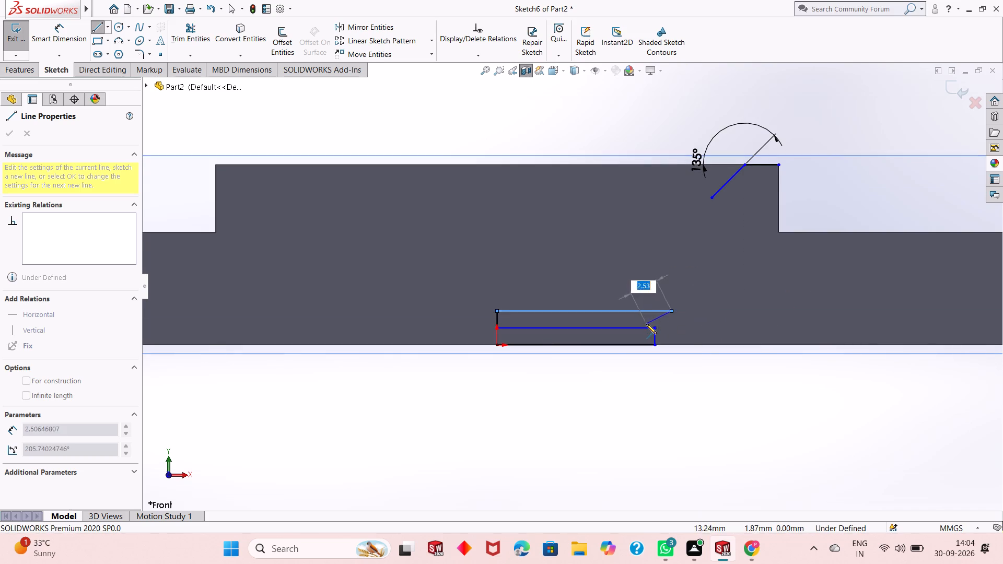
{"action": "scroll", "coordinate": [646, 324], "scroll_direction": "up", "scroll_amount": 1}
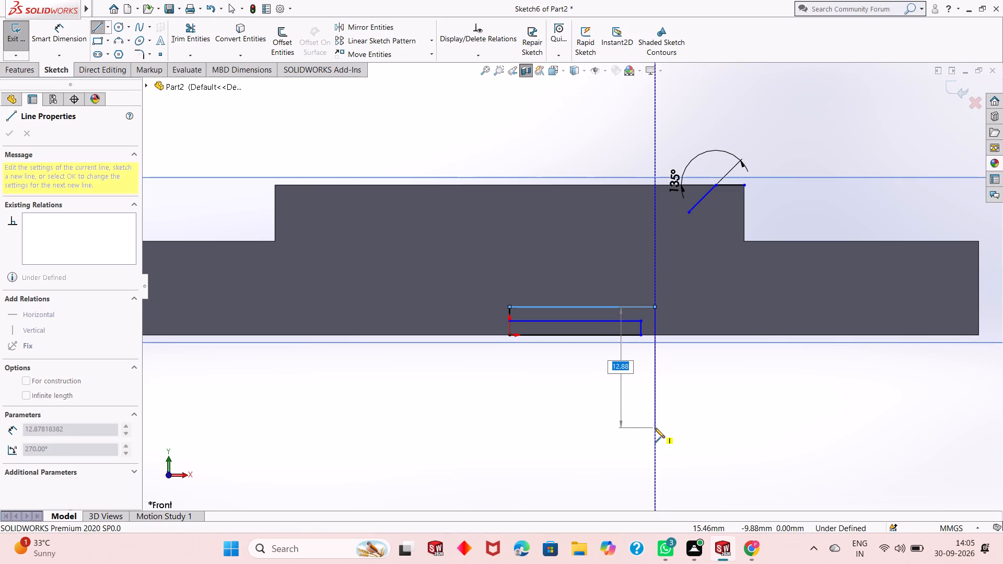
{"action": "type", "text": "1.5"}
{"action": "key", "text": "Return"}
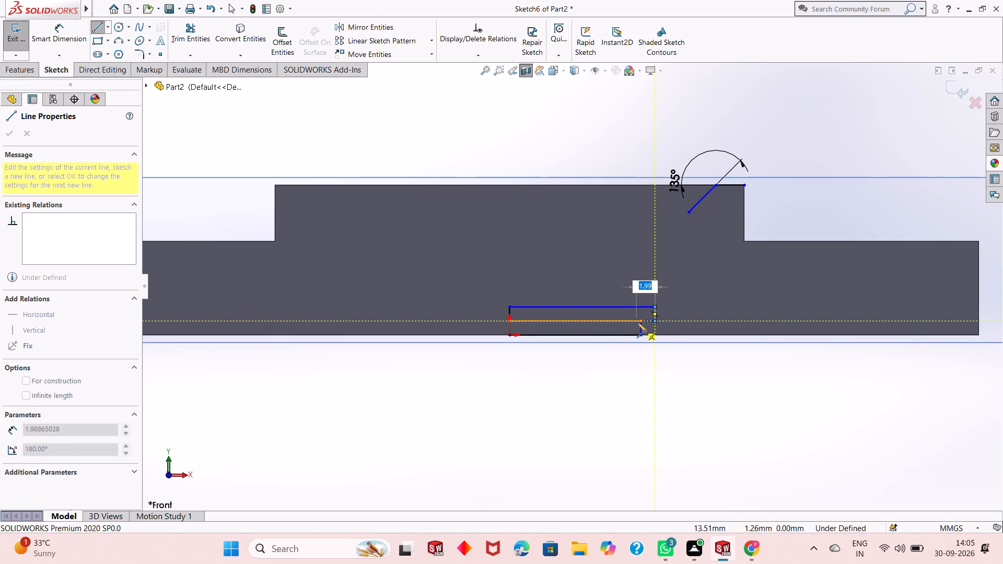
{"action": "left_click", "coordinate": [640, 322]}
{"action": "key", "text": "Return"}
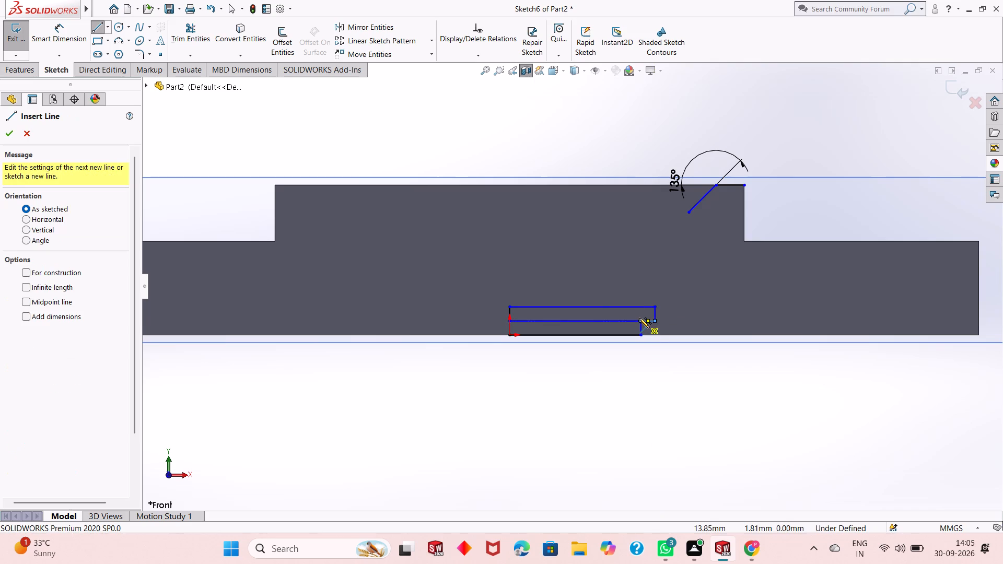
{"action": "key", "text": "Return"}
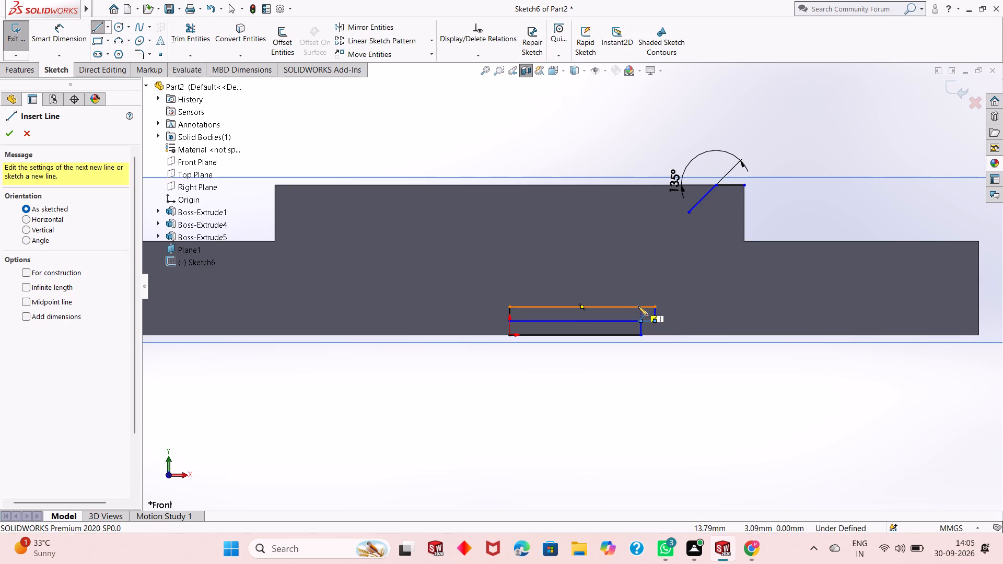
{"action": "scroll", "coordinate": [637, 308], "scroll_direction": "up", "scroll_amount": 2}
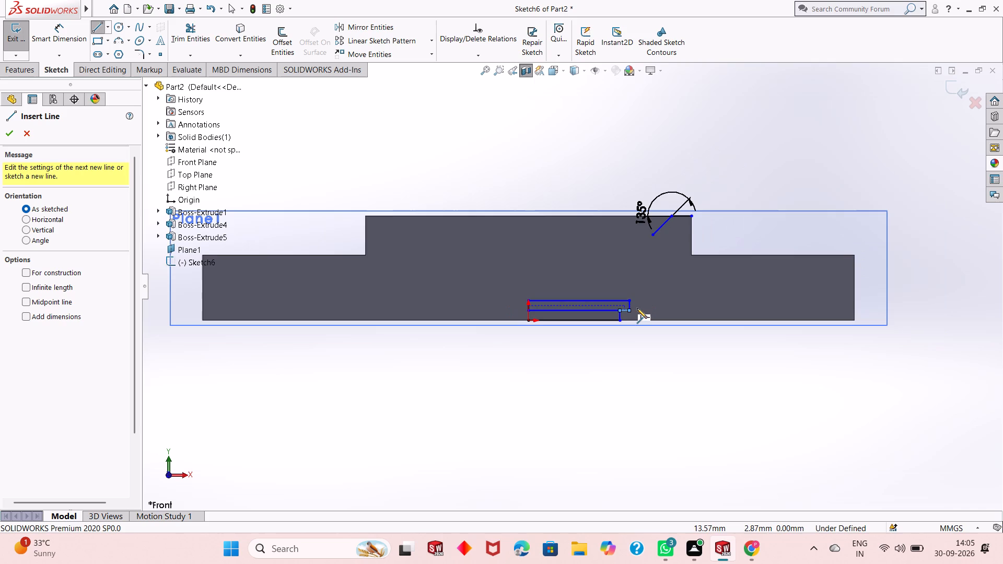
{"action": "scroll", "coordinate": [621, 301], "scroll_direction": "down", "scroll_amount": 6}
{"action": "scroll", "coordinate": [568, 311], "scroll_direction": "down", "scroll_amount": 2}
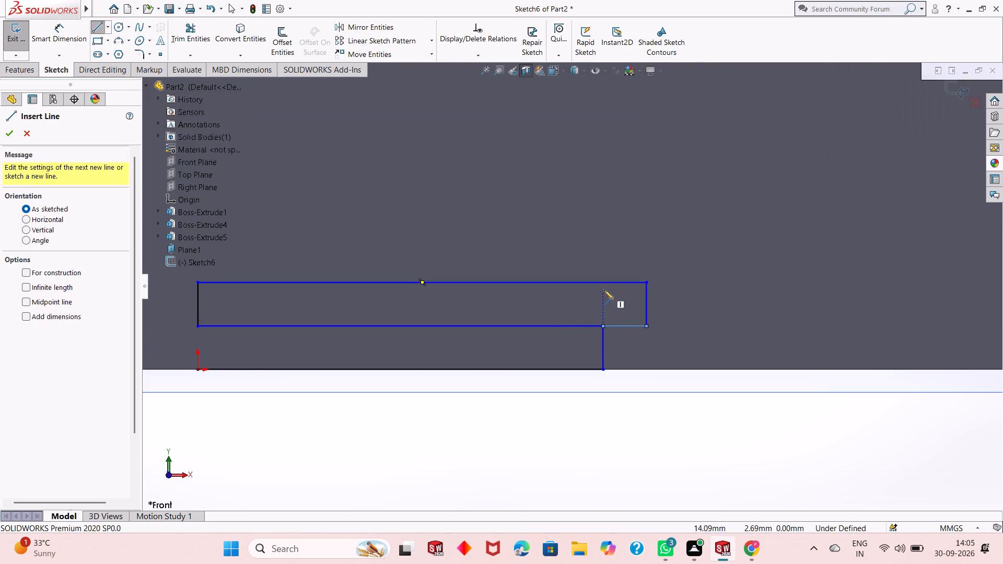
From the lower band's top edge, above the inner corner, sketch a line 3.25 mm up and 14 mm horizontally back to above the origin.
{"action": "left_click", "coordinate": [602, 282]}
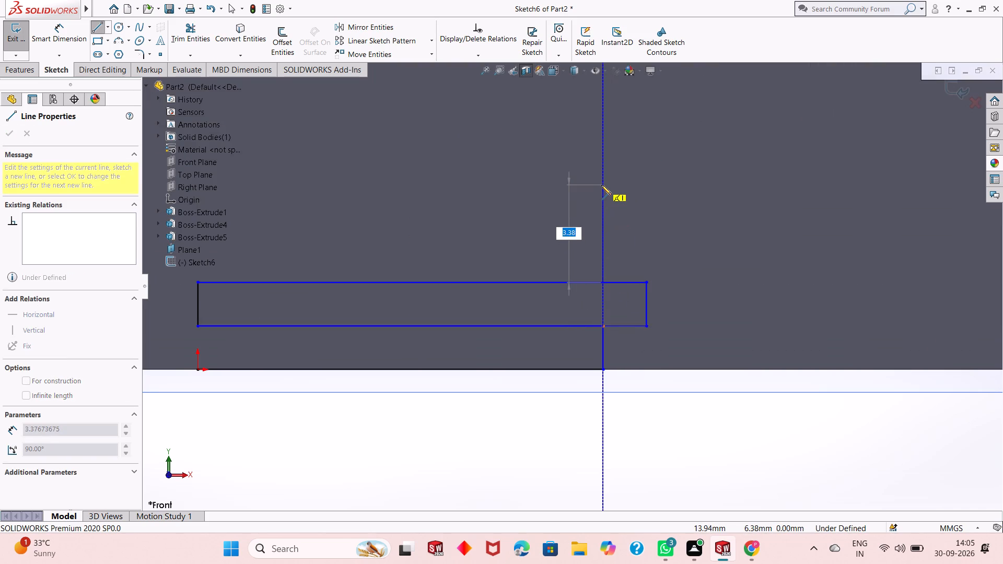
{"action": "scroll", "coordinate": [601, 185], "scroll_direction": "down", "scroll_amount": 2}
{"action": "scroll", "coordinate": [601, 185], "scroll_direction": "up", "scroll_amount": 1}
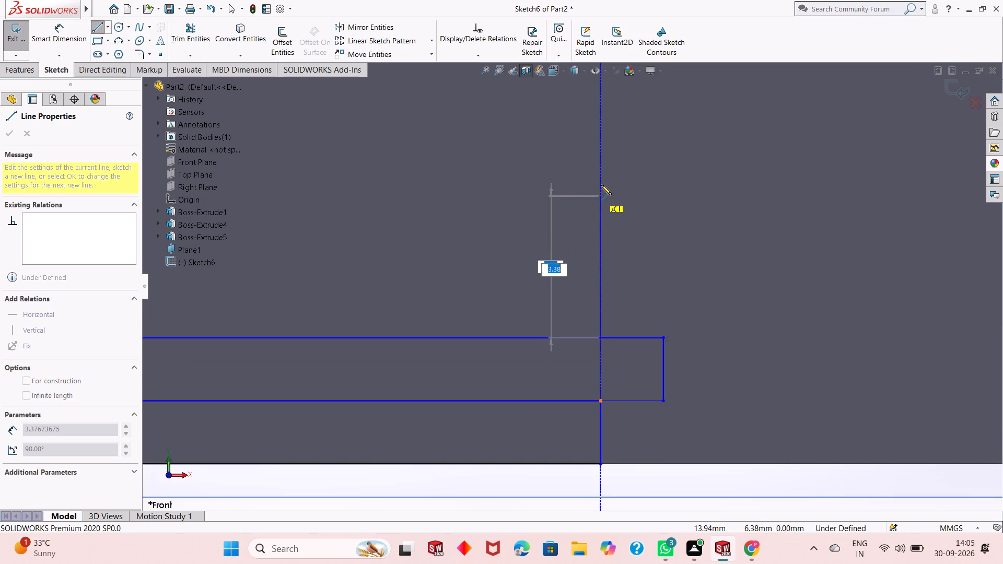
{"action": "scroll", "coordinate": [601, 185], "scroll_direction": "up", "scroll_amount": 5}
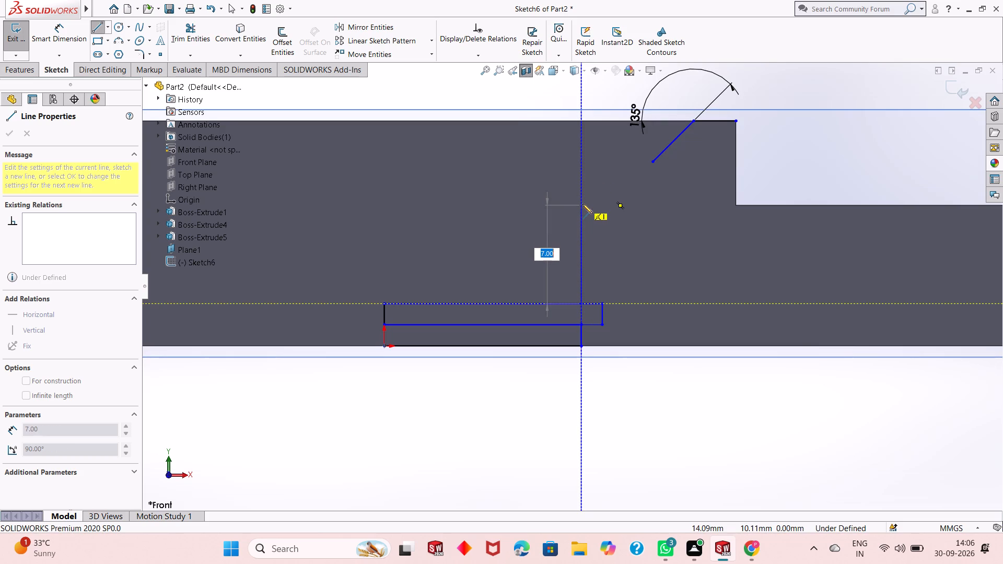
{"action": "type", "text": "3.25"}
{"action": "key", "text": "Return"}
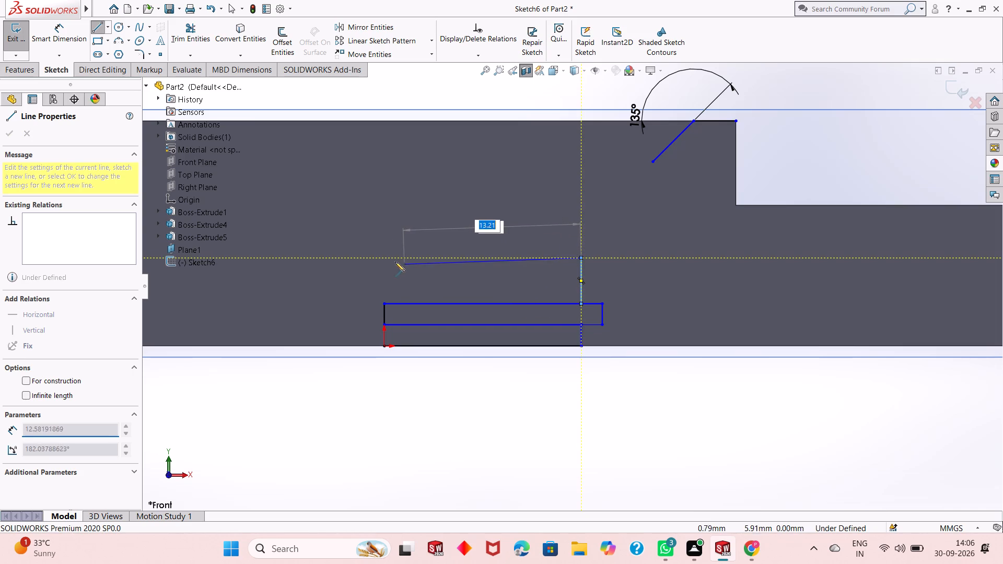
{"action": "left_click", "coordinate": [382, 260]}
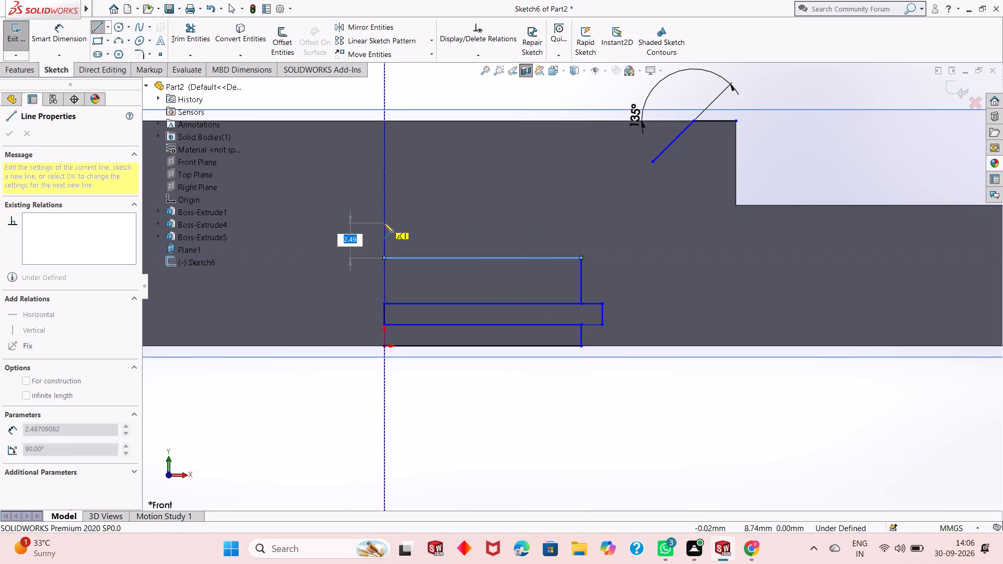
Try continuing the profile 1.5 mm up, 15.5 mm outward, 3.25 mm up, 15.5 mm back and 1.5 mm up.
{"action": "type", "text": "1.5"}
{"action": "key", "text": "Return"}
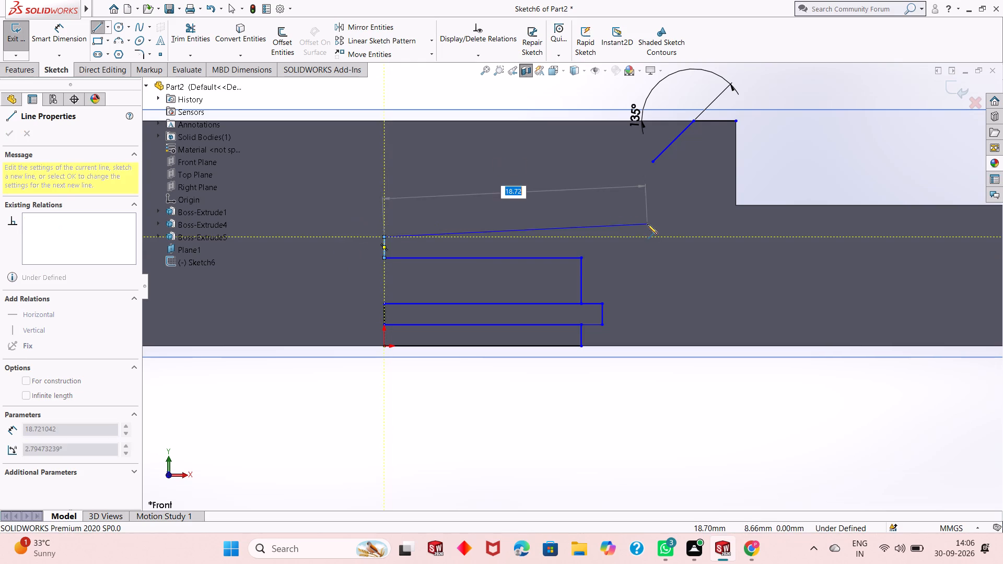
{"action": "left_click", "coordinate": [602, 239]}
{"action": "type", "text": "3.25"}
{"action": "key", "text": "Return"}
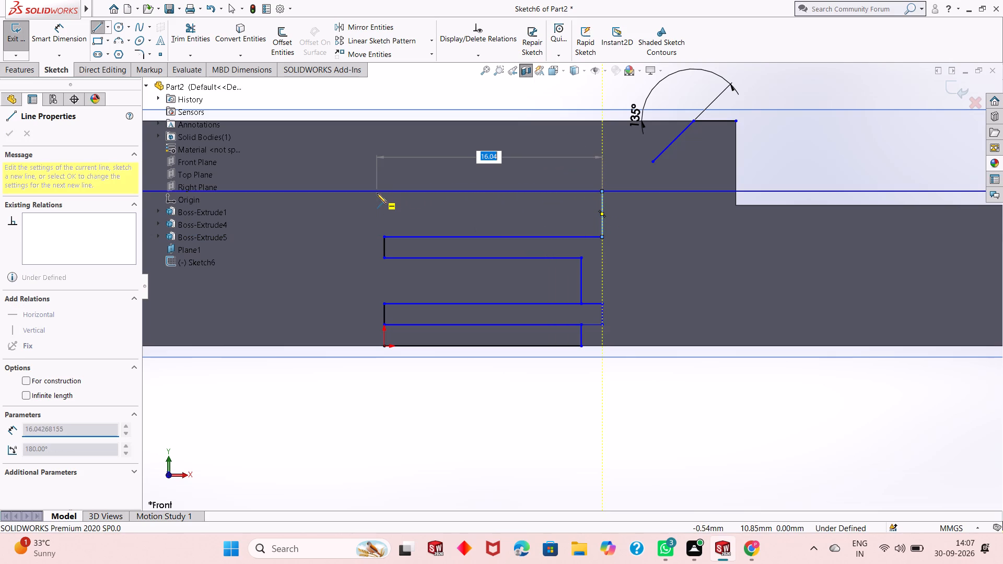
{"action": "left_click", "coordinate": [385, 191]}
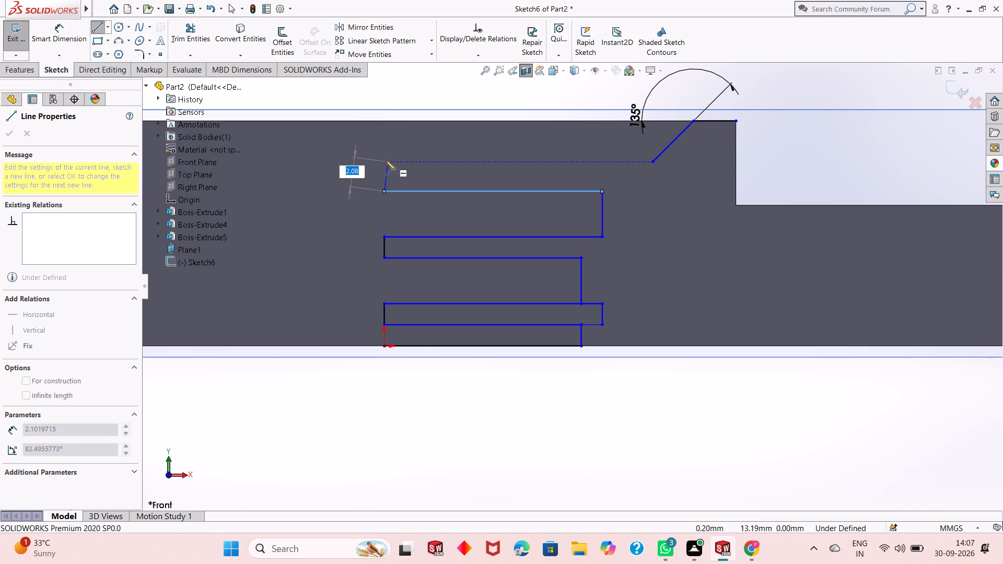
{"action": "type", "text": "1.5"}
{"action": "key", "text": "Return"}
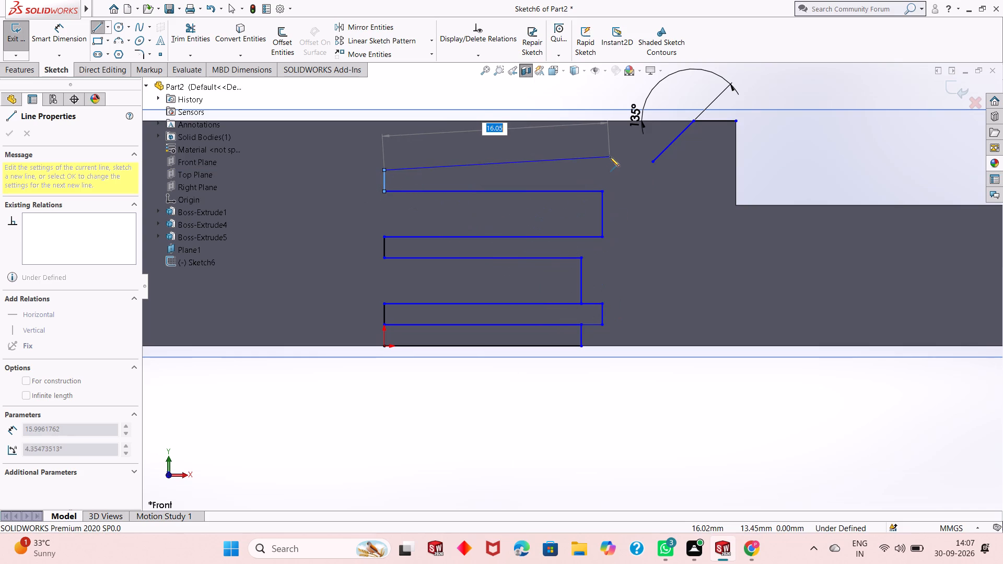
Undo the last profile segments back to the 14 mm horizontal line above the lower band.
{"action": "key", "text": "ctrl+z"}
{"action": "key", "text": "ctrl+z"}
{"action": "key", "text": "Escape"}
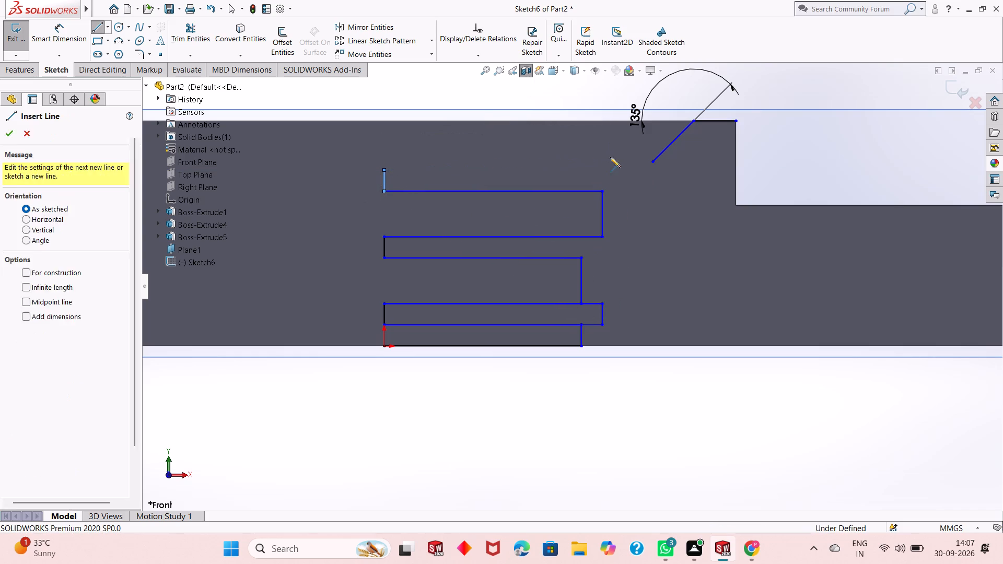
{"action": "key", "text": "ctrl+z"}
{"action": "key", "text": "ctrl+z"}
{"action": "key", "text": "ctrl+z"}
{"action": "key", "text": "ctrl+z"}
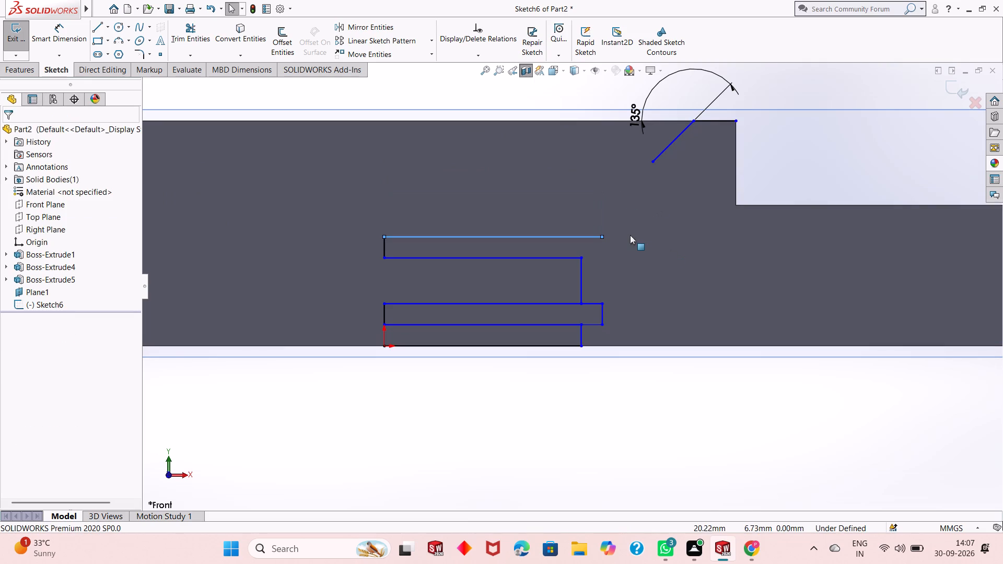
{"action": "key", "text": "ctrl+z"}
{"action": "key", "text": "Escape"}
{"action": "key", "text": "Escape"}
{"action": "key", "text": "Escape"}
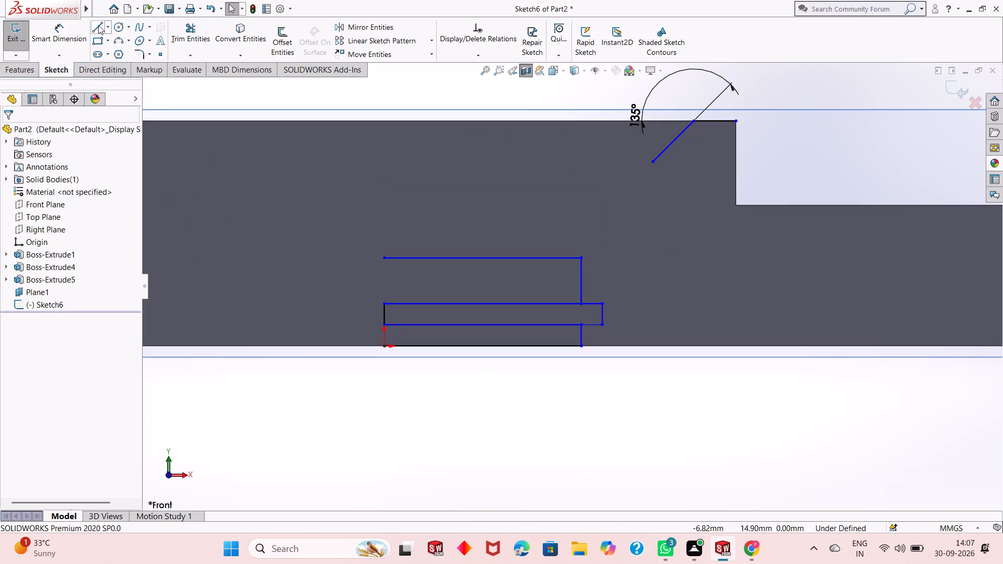
From the end of the upper 14 mm line above the origin, sketch lines 1.5 mm up, 15.5 mm outward and 1.5 mm down.
{"action": "left_click", "coordinate": [98, 25]}
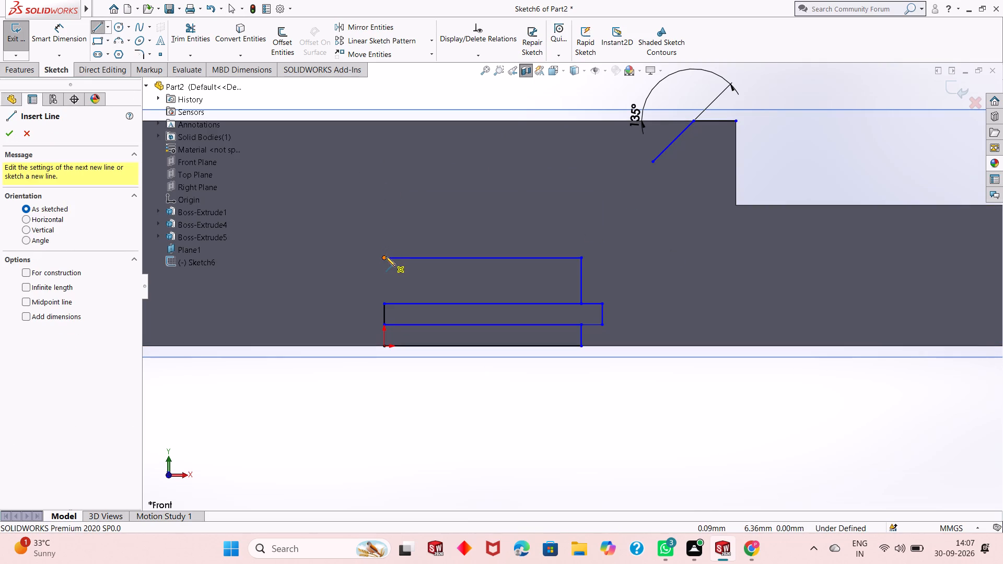
{"action": "left_click", "coordinate": [386, 256]}
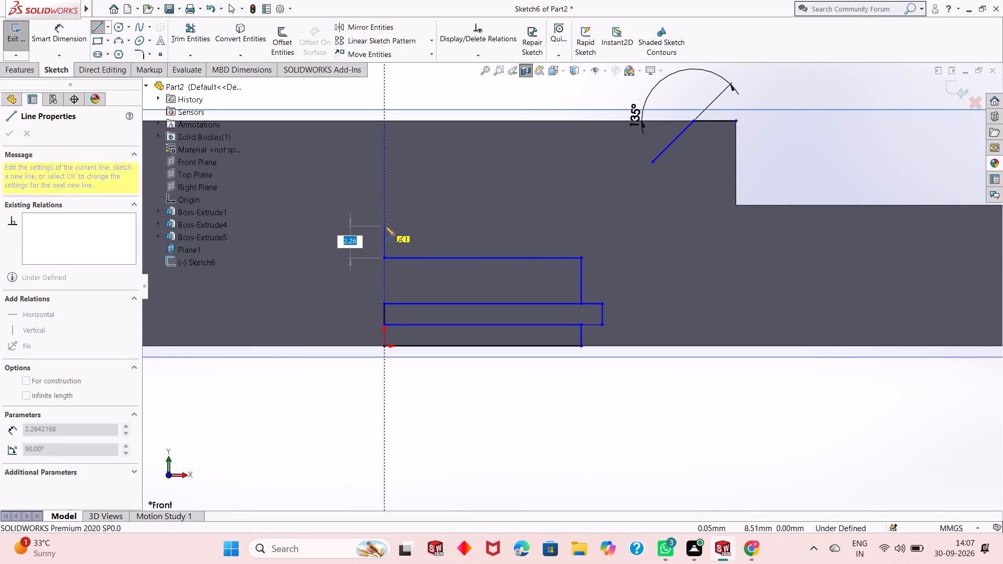
{"action": "type", "text": "1.5"}
{"action": "key", "text": "Return"}
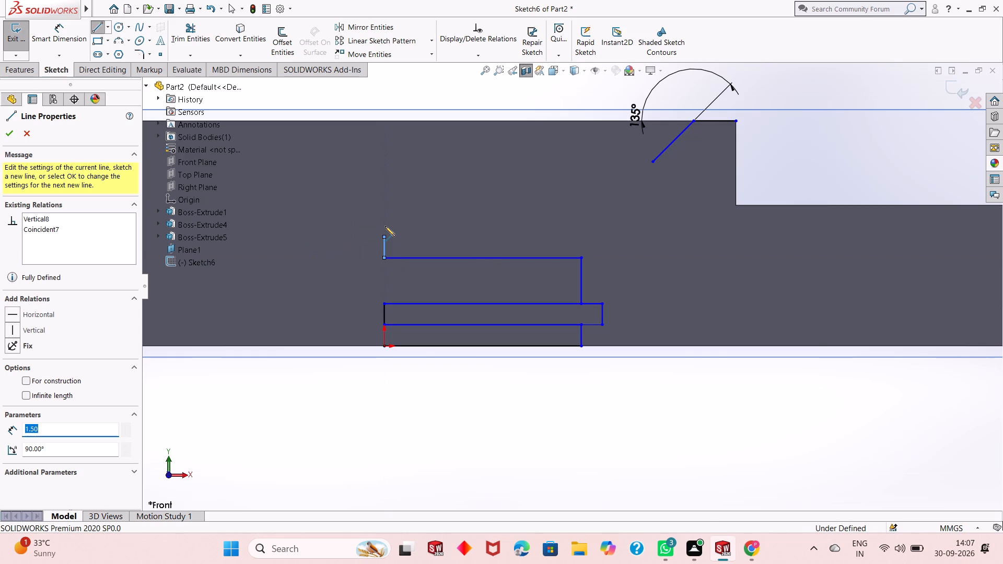
{"action": "left_click", "coordinate": [603, 237]}
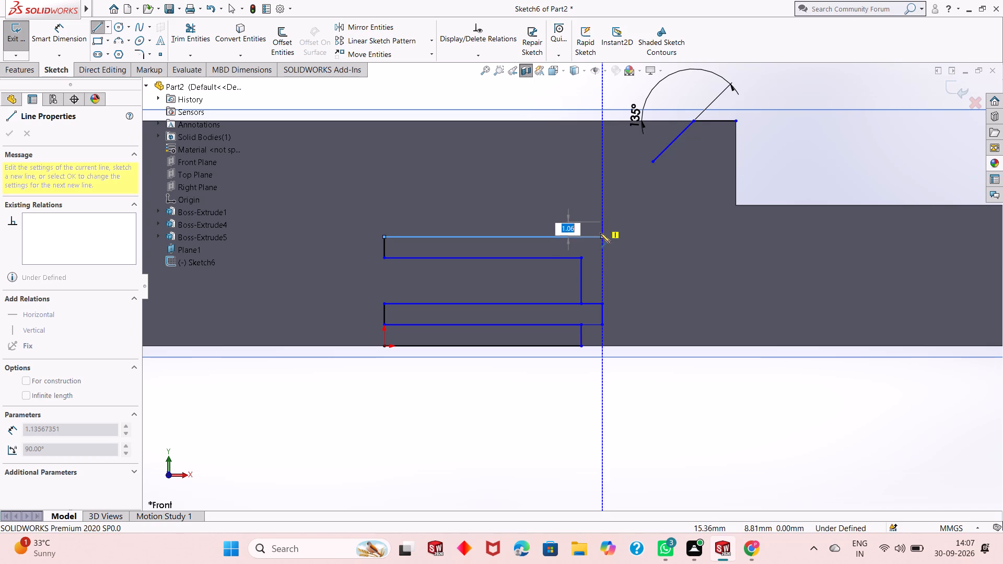
{"action": "left_click", "coordinate": [599, 258]}
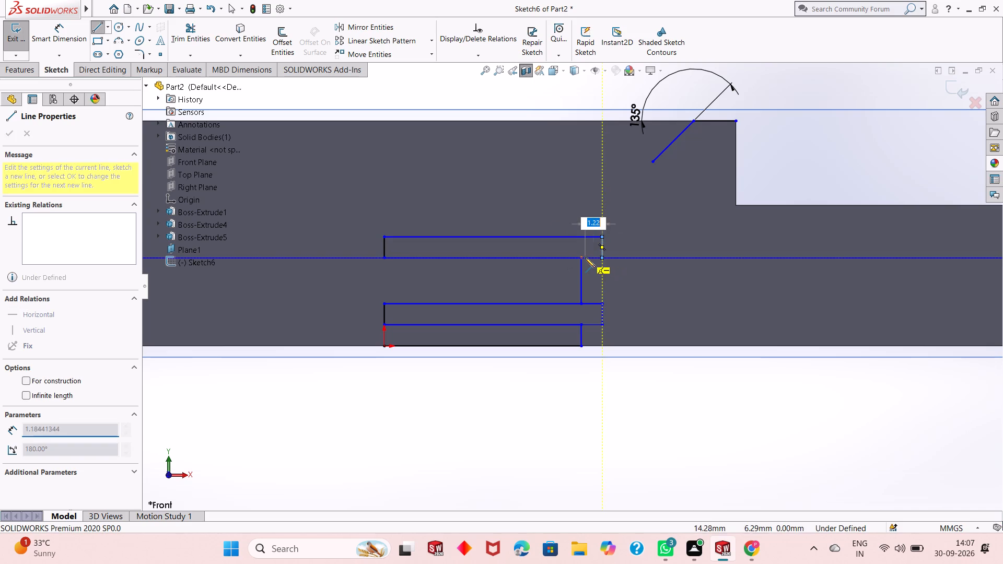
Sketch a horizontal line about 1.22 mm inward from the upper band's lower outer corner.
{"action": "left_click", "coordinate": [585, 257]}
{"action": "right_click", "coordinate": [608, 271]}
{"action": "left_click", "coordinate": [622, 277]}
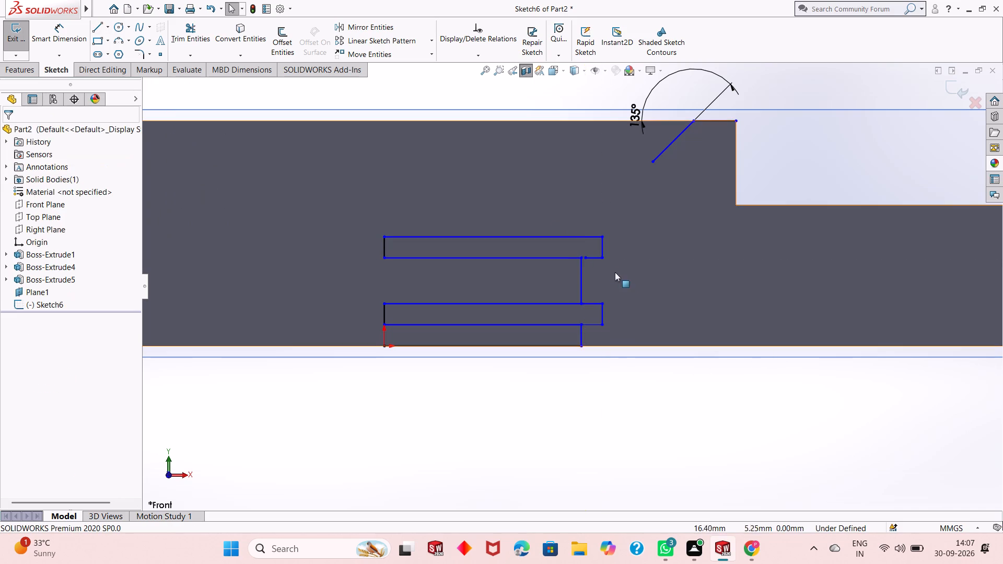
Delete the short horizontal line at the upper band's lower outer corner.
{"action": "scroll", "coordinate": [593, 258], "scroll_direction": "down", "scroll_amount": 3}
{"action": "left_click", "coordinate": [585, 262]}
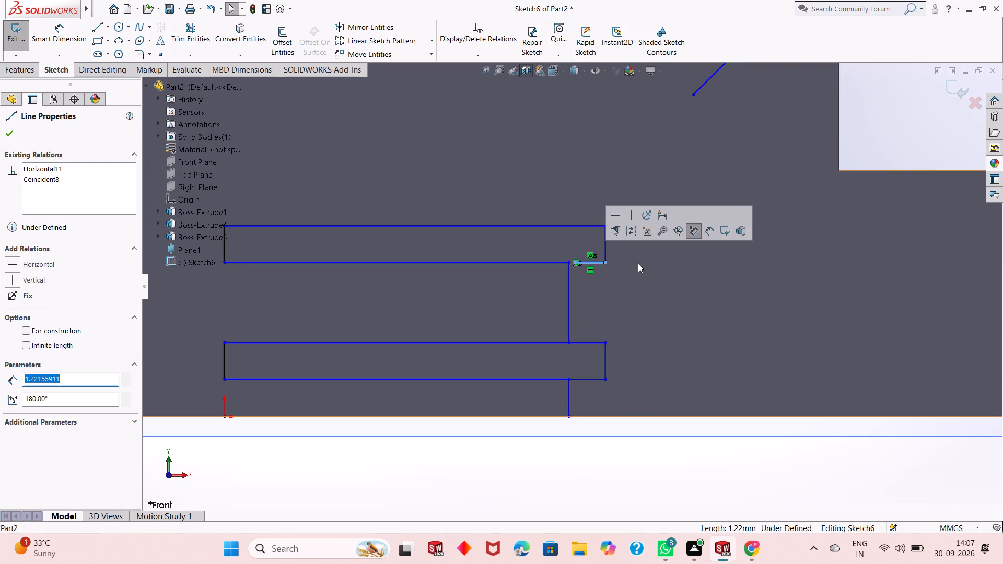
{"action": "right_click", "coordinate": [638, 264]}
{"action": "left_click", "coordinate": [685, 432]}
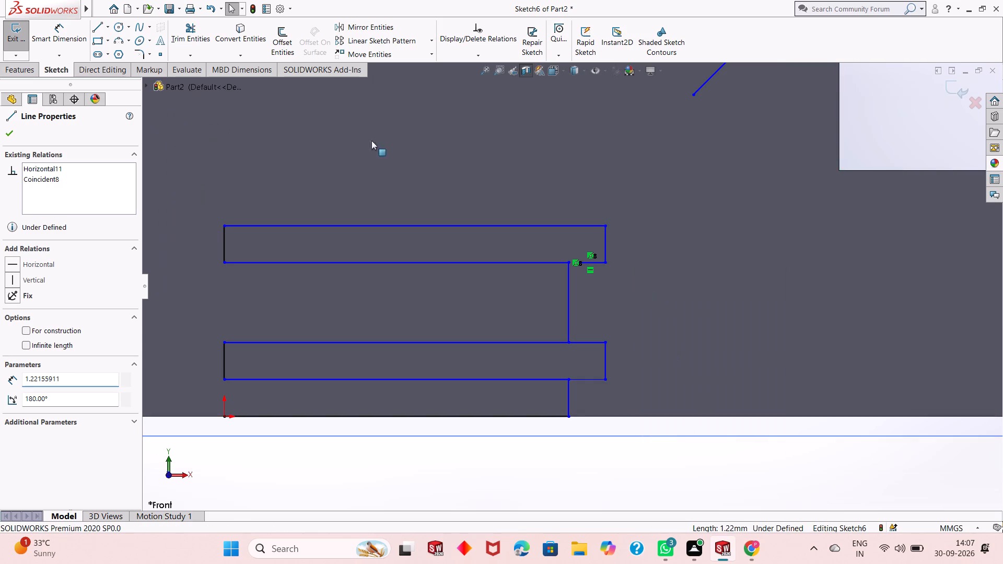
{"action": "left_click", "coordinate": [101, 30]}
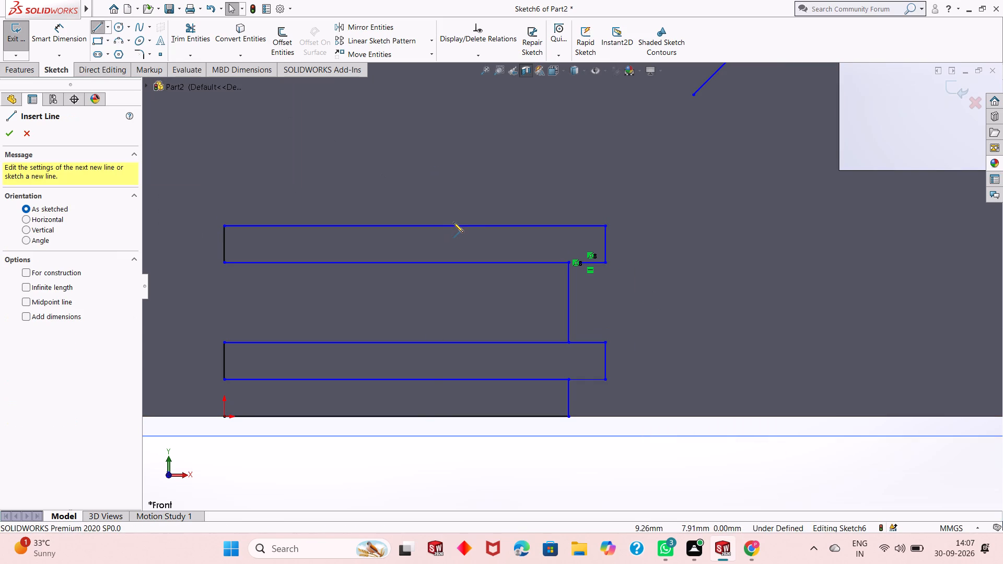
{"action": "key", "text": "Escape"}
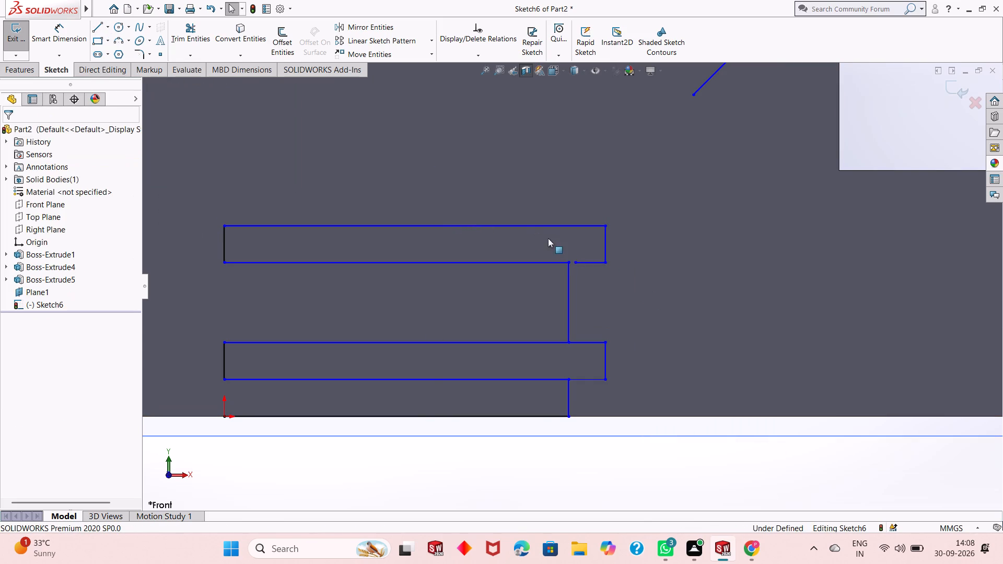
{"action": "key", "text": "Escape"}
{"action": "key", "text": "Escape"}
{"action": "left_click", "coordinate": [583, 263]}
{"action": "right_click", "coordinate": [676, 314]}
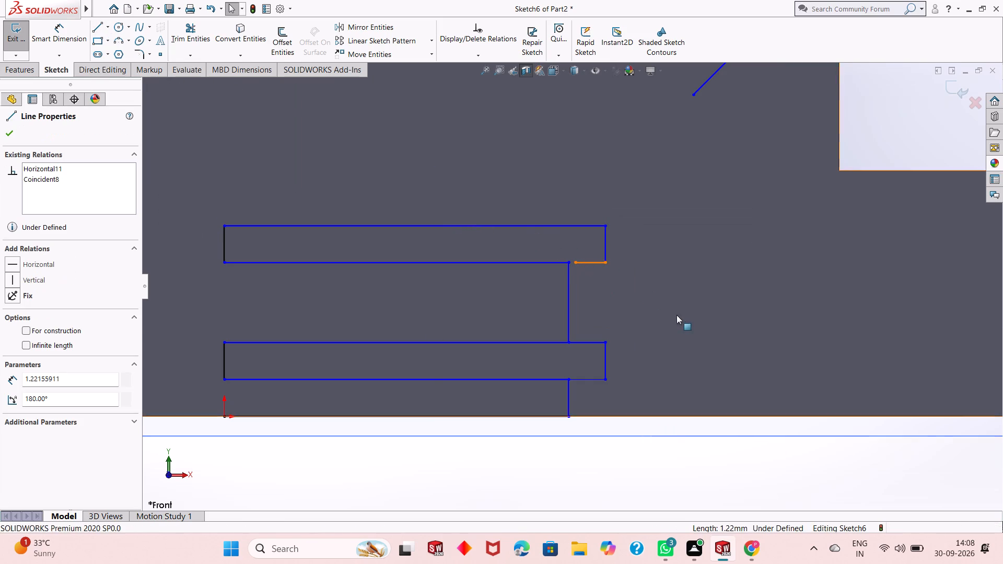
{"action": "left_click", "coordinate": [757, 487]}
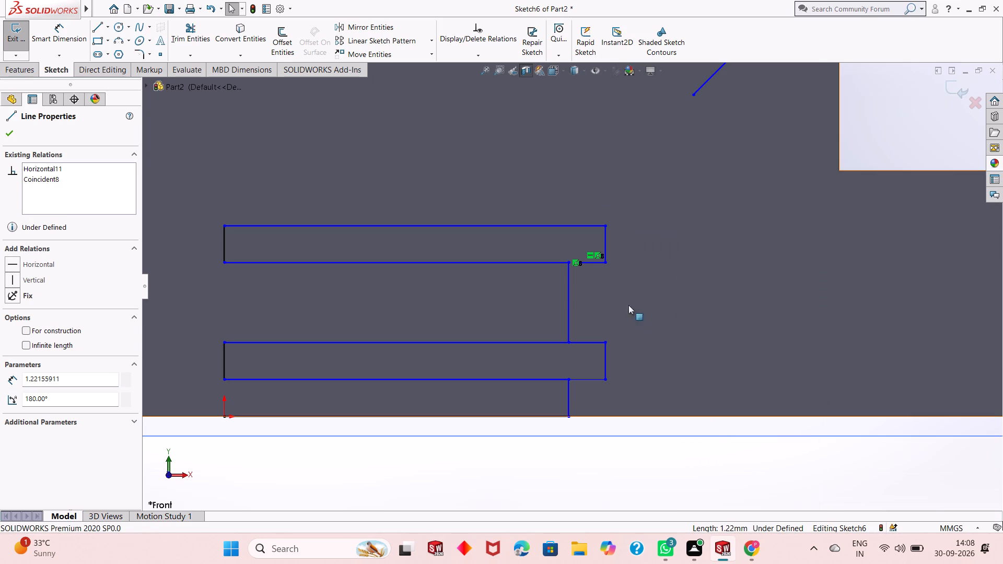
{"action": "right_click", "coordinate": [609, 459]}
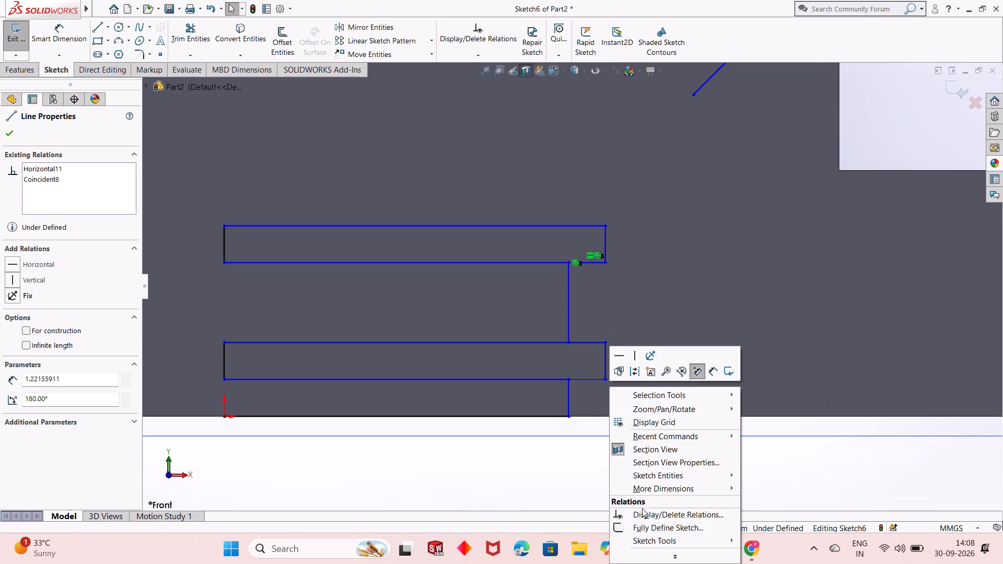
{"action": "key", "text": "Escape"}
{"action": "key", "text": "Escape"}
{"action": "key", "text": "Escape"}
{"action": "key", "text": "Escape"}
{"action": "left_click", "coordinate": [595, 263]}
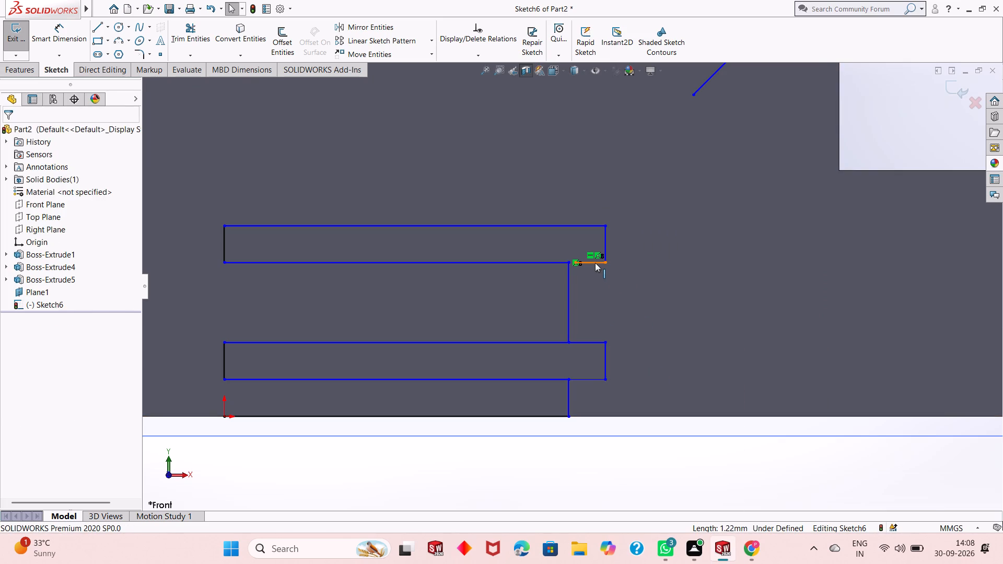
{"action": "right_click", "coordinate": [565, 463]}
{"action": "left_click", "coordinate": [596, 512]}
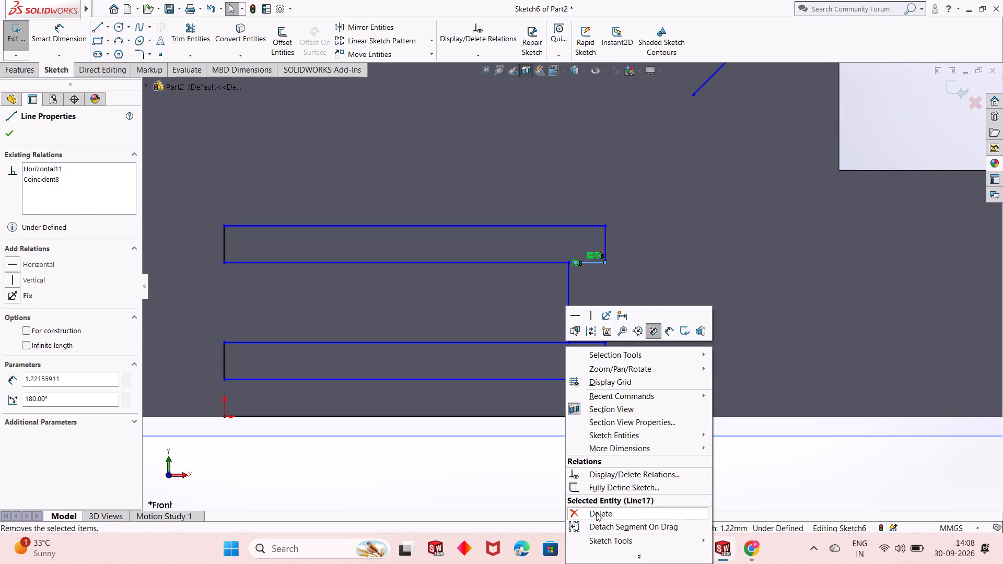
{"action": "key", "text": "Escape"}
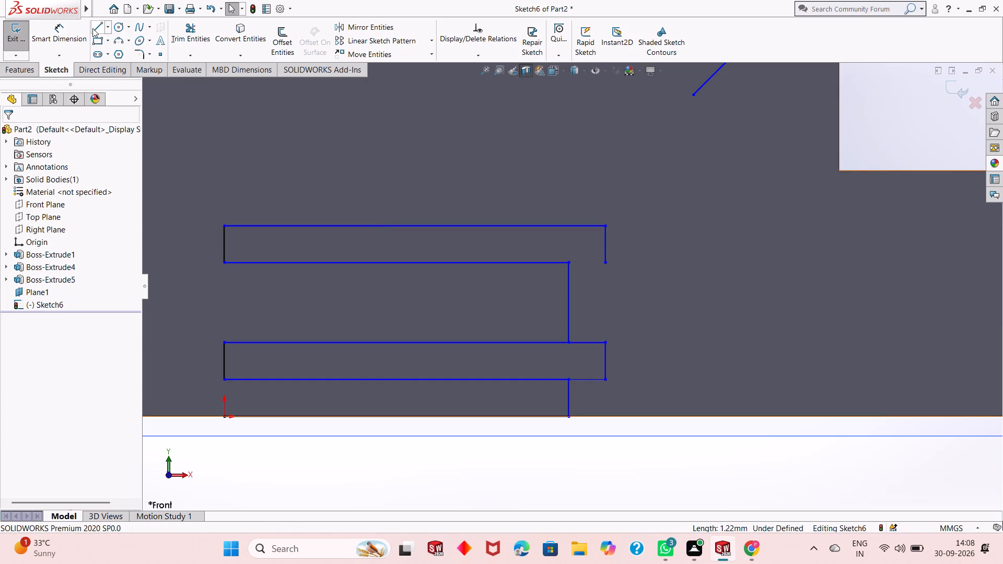
Close the upper band with a 1.5 mm horizontal line from its lower outer corner to the end of the 14 mm line.
{"action": "left_click", "coordinate": [92, 28]}
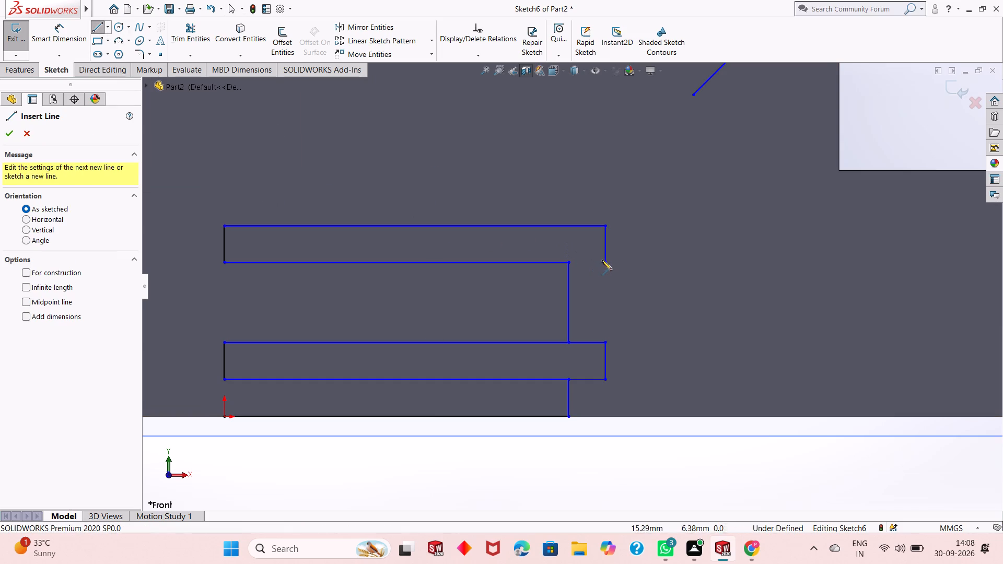
{"action": "left_click", "coordinate": [605, 263]}
{"action": "left_click", "coordinate": [570, 262]}
{"action": "key", "text": "Escape"}
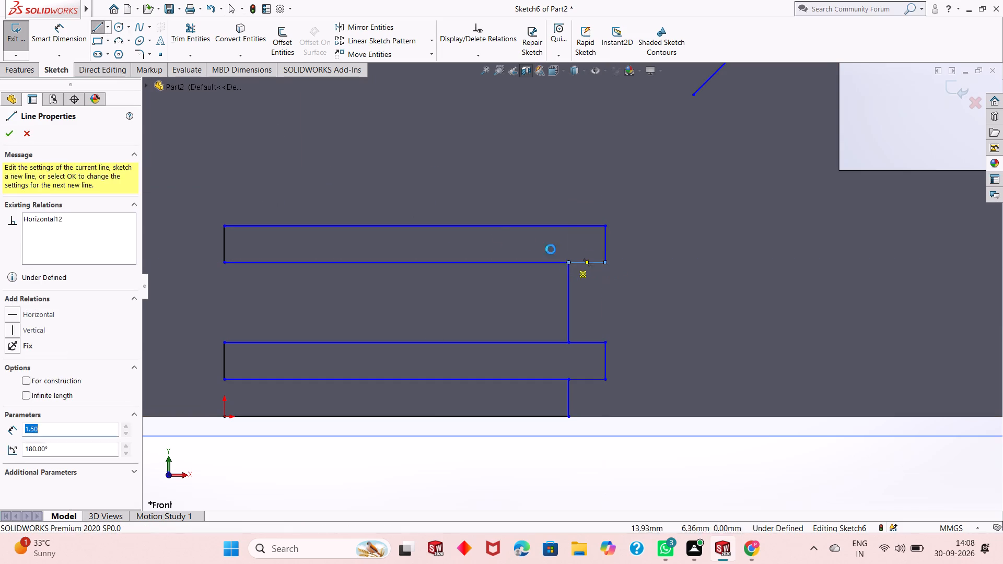
{"action": "key", "text": "Escape"}
From the upper band's top edge, sketch a 3.25 mm vertical line up and a 14 mm horizontal line inward to above the origin.
{"action": "scroll", "coordinate": [383, 297], "scroll_direction": "up", "scroll_amount": 1}
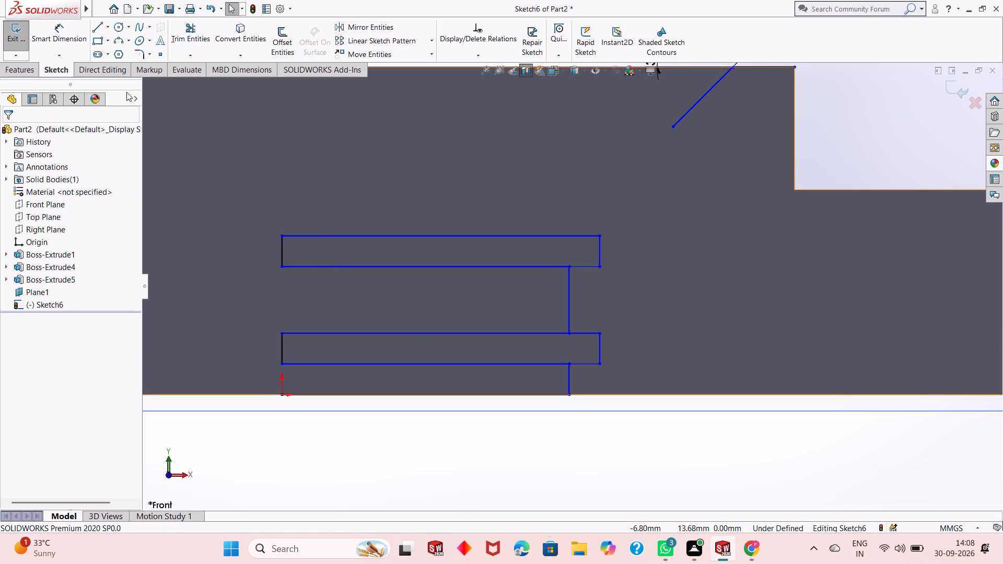
{"action": "left_click", "coordinate": [97, 27]}
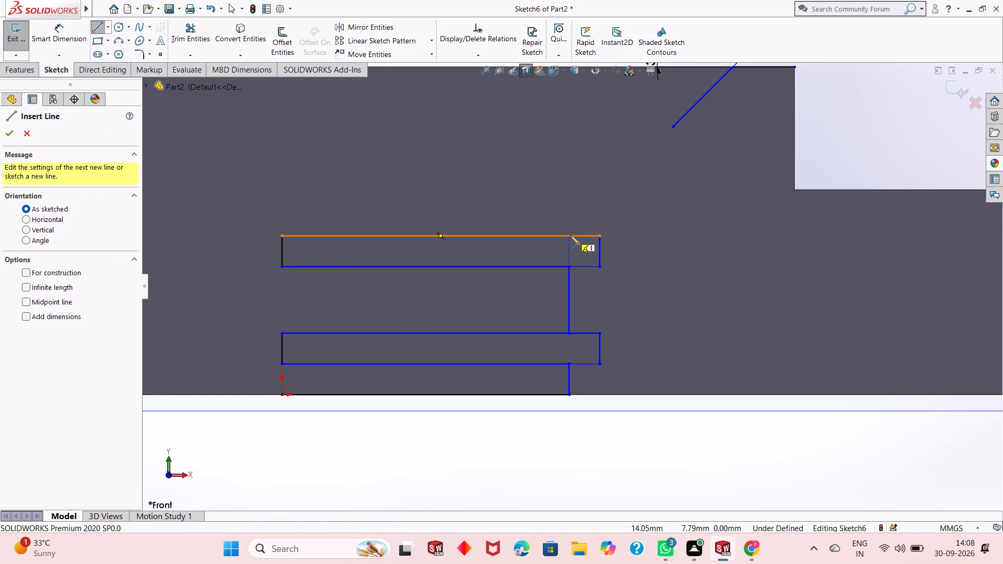
{"action": "left_click", "coordinate": [570, 235]}
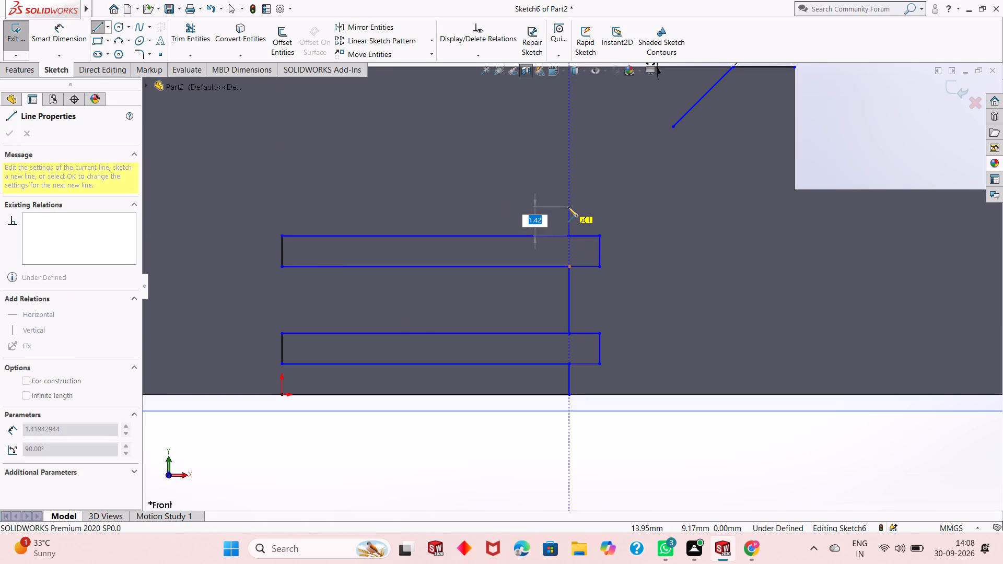
{"action": "type", "text": "3.25"}
{"action": "key", "text": "Return"}
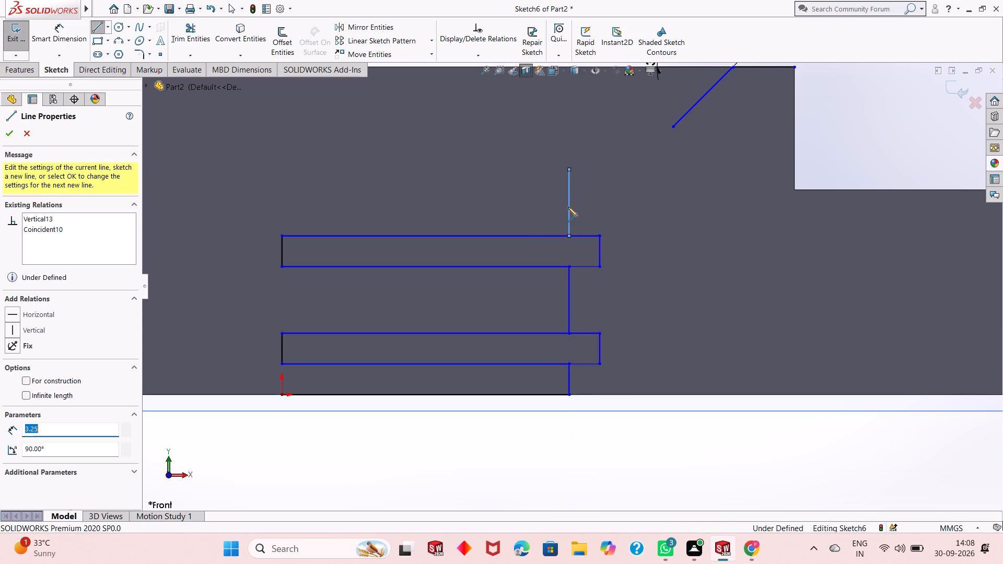
{"action": "left_click", "coordinate": [279, 171]}
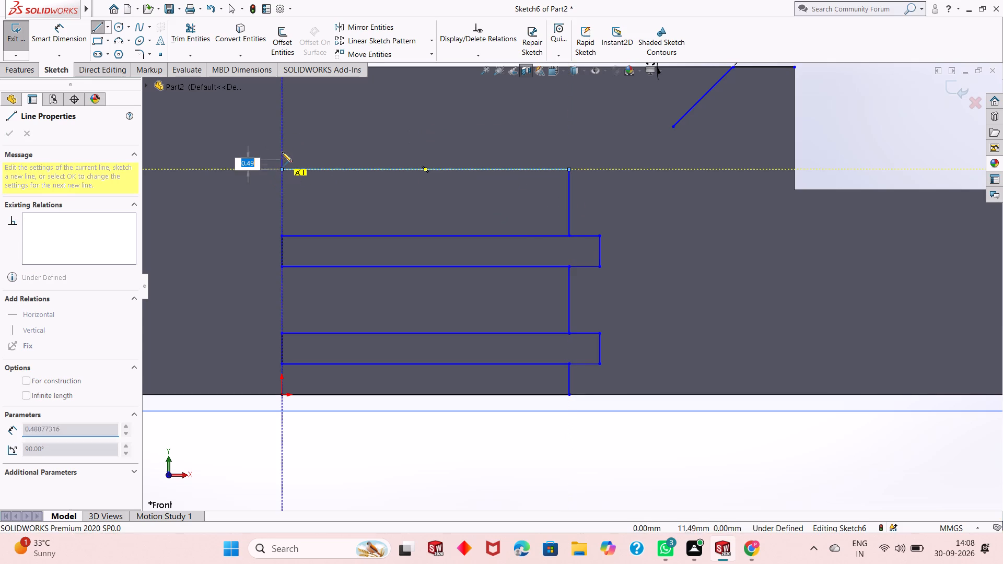
Sketch a third band from the new 14 mm line's inner end: 1.5 mm up, 15.5 mm outward, 1.5 mm down and 1.5 mm inward.
{"action": "type", "text": "1.5"}
{"action": "key", "text": "Return"}
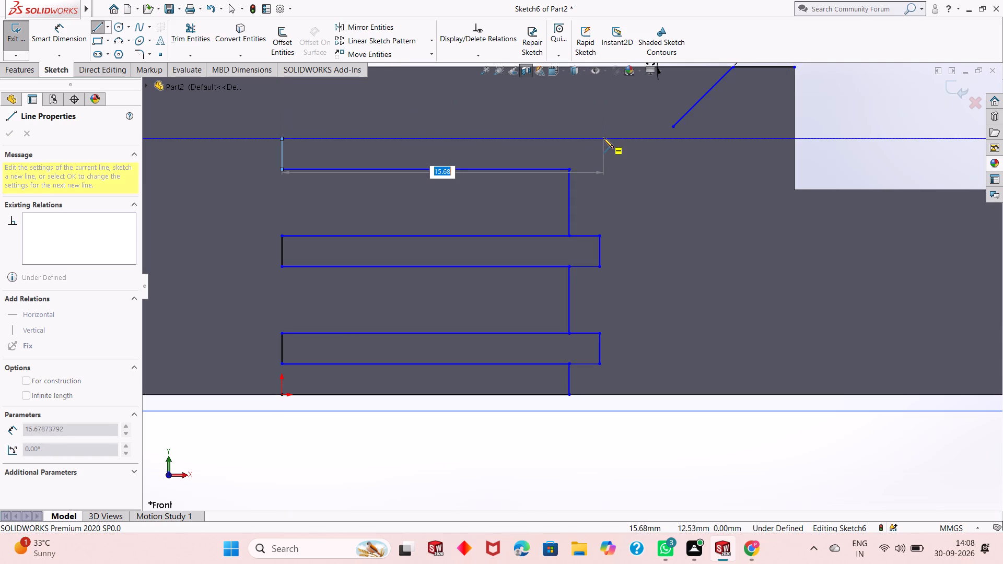
{"action": "left_click", "coordinate": [600, 139]}
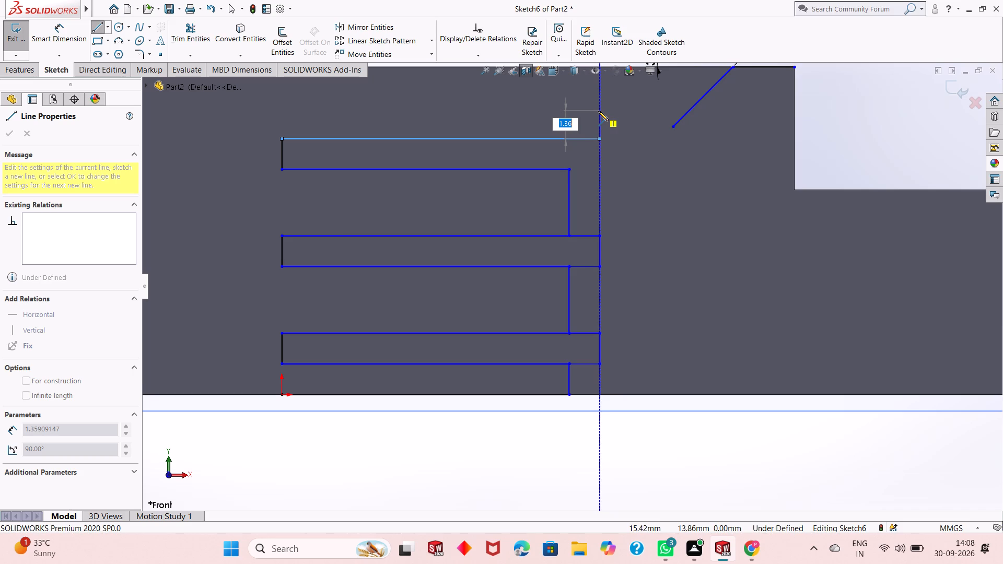
{"action": "left_click", "coordinate": [600, 168]}
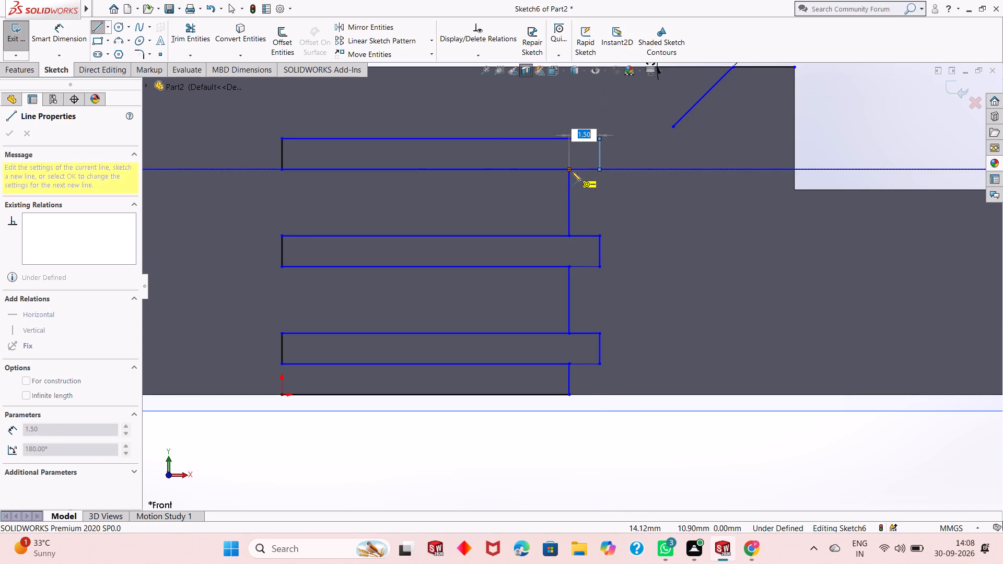
{"action": "left_click", "coordinate": [572, 171]}
{"action": "key", "text": "Escape"}
{"action": "key", "text": "Escape"}
From the third band's upper inner corner, sketch lines 1.5 mm up, 14 mm outward and 1.5 mm down to the band's top edge.
{"action": "scroll", "coordinate": [536, 337], "scroll_direction": "up", "scroll_amount": 2}
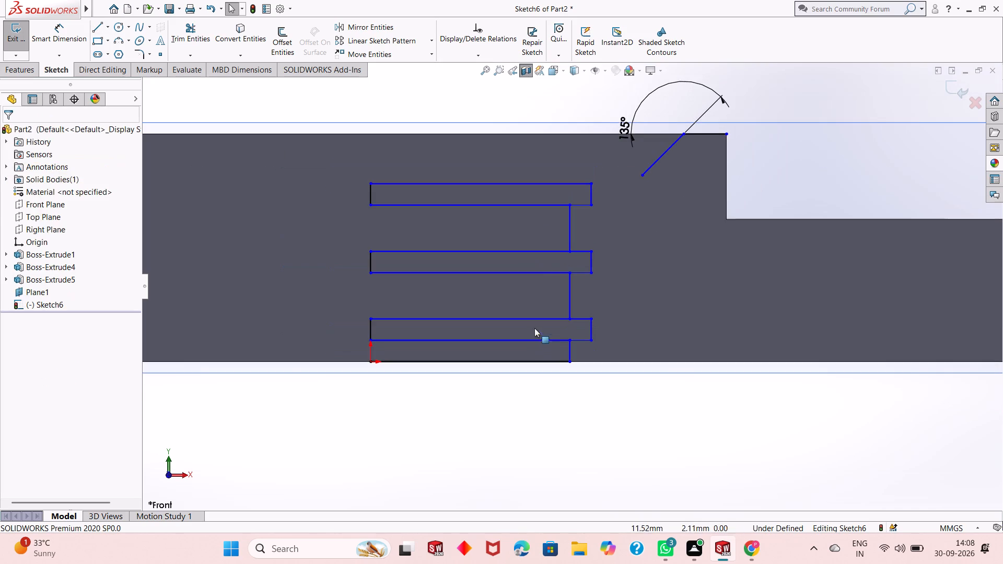
{"action": "scroll", "coordinate": [486, 96], "scroll_direction": "down", "scroll_amount": 1}
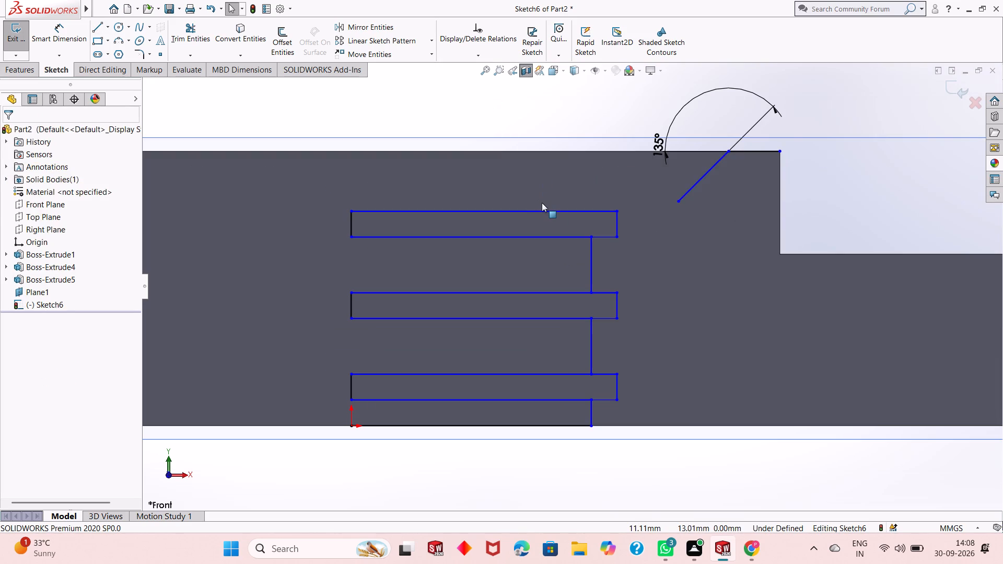
{"action": "scroll", "coordinate": [537, 200], "scroll_direction": "down", "scroll_amount": 1}
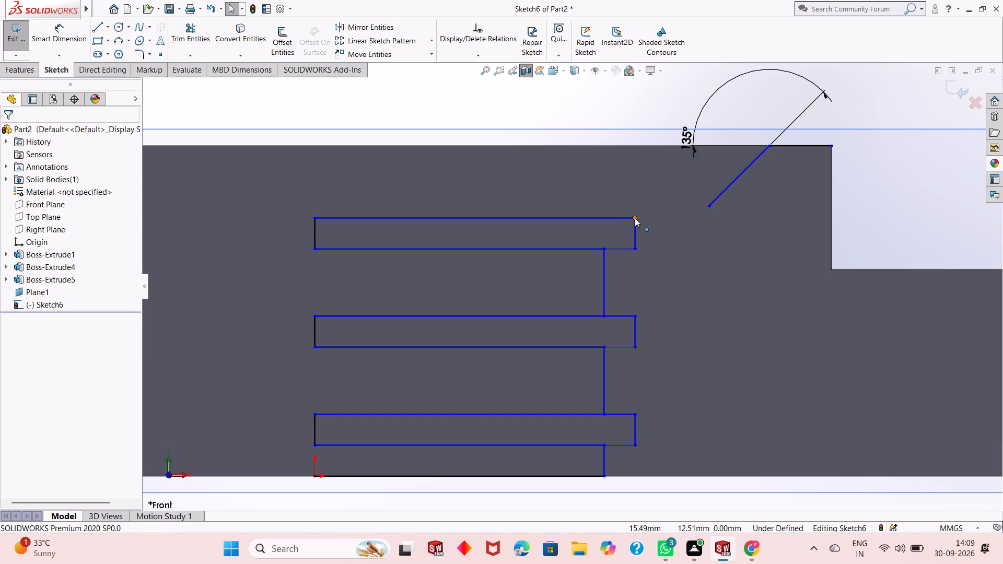
{"action": "left_click", "coordinate": [103, 28]}
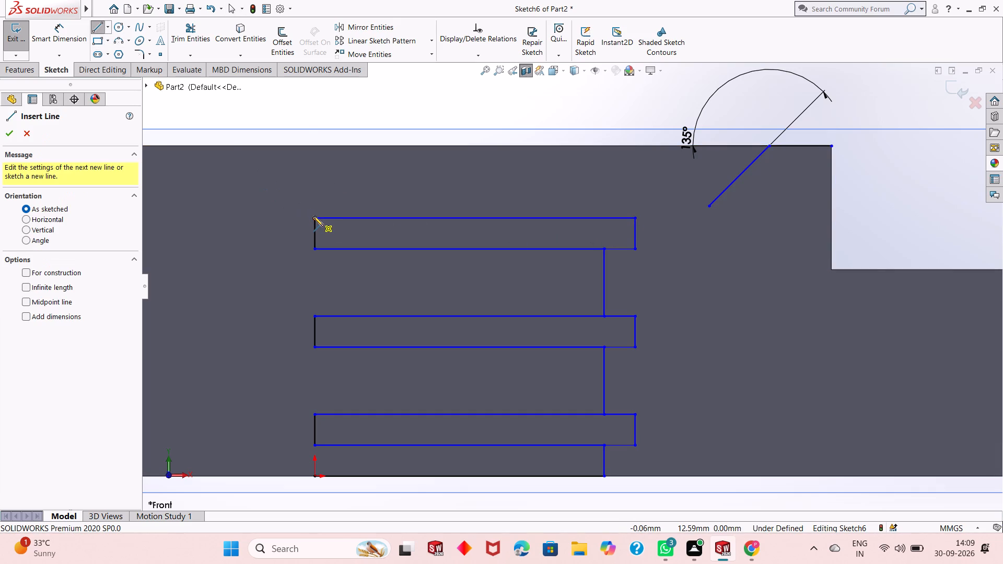
{"action": "left_click", "coordinate": [313, 216]}
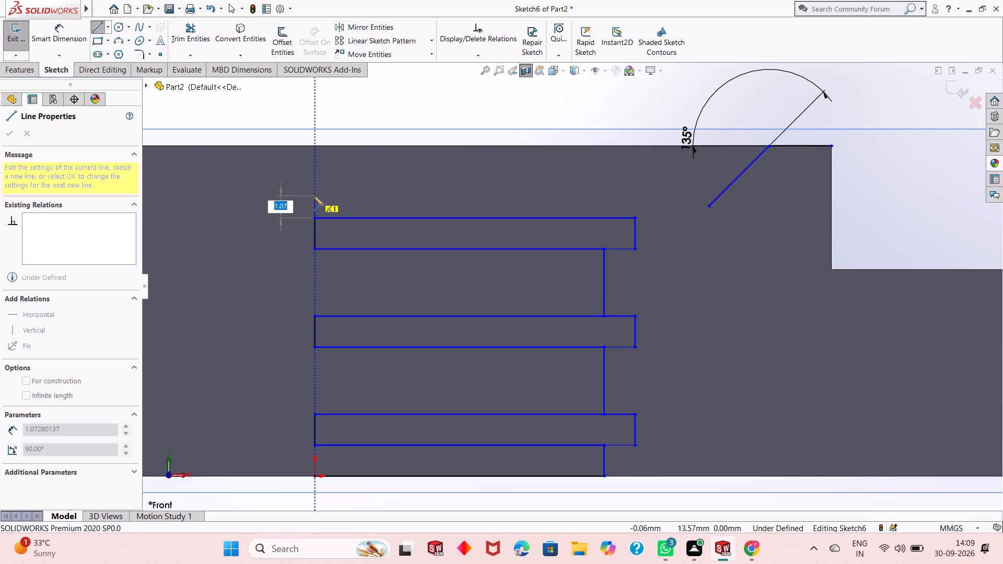
{"action": "type", "text": "1.5"}
{"action": "key", "text": "Return"}
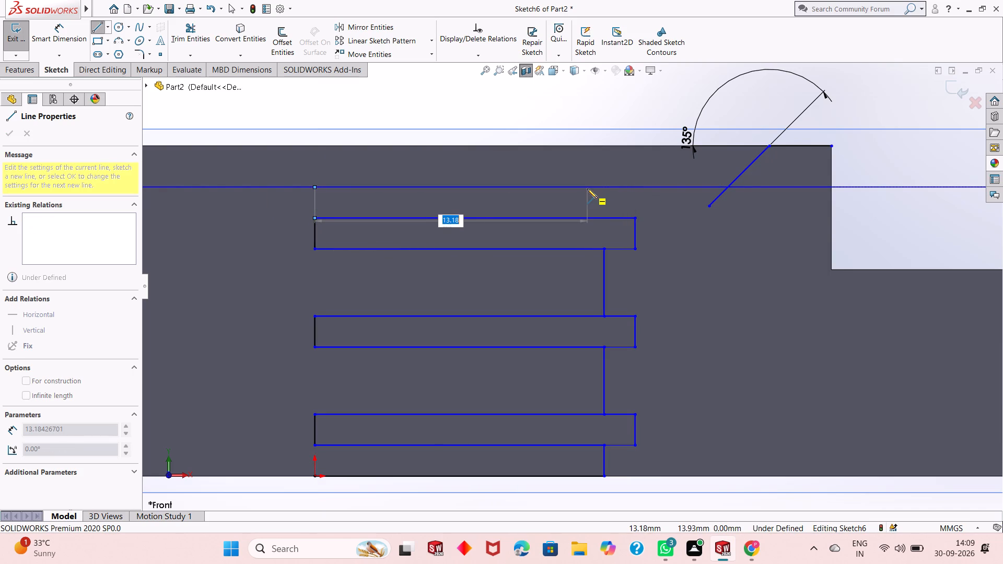
{"action": "left_click", "coordinate": [602, 189]}
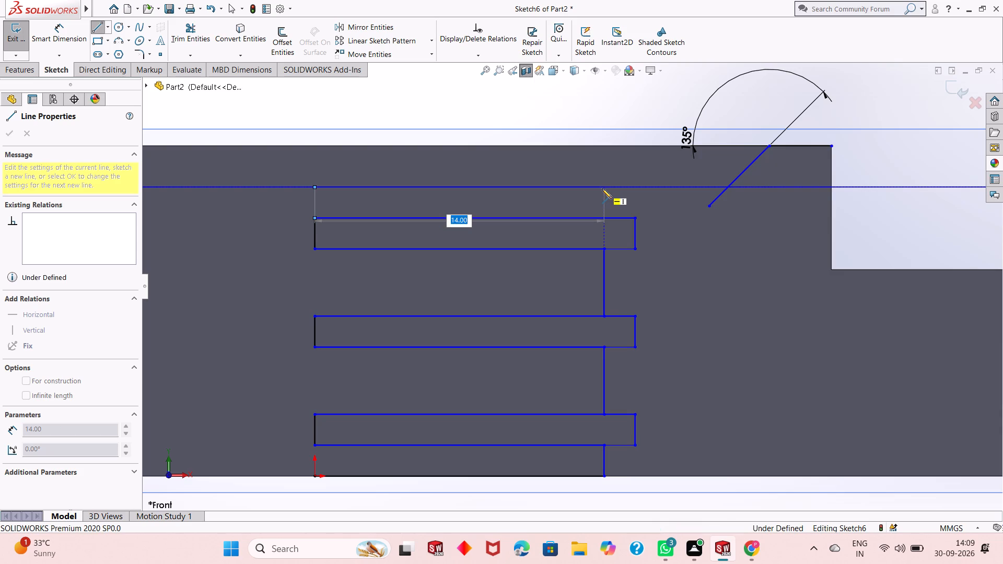
{"action": "left_click", "coordinate": [603, 218]}
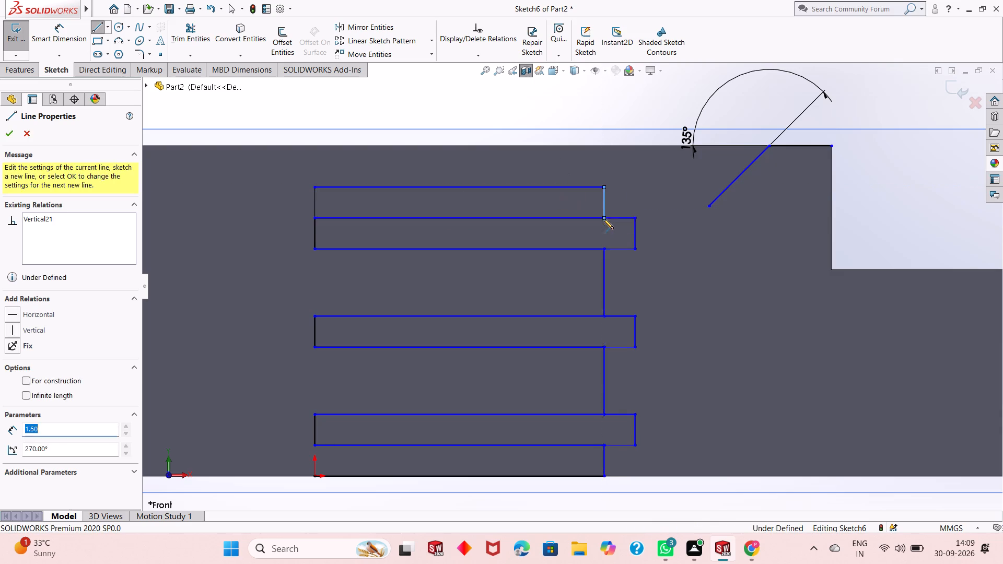
{"action": "right_click", "coordinate": [605, 234]}
{"action": "left_click", "coordinate": [613, 243]}
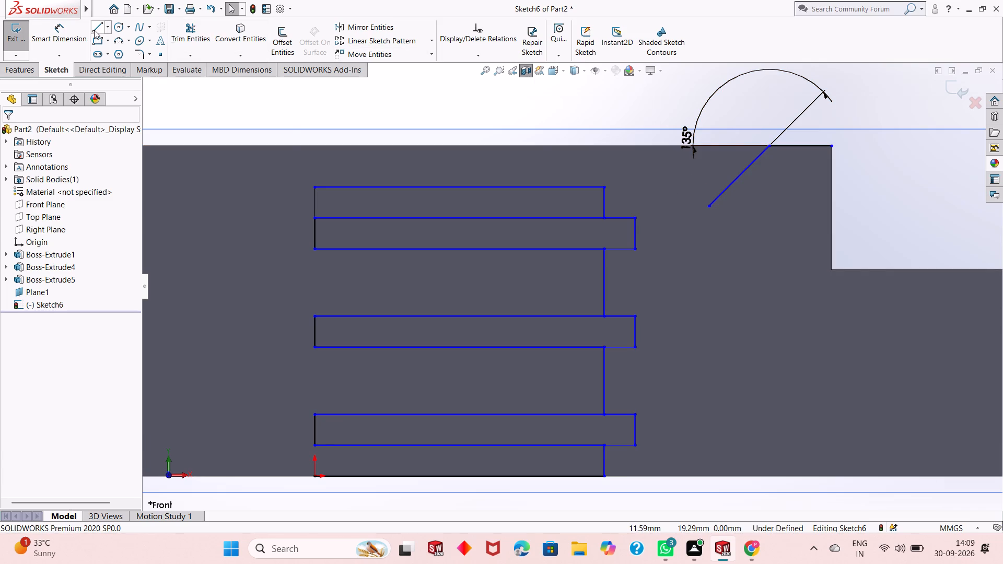
Dimension the angled line's lower endpoint 2 mm below the body's top edge.
{"action": "left_click", "coordinate": [70, 28]}
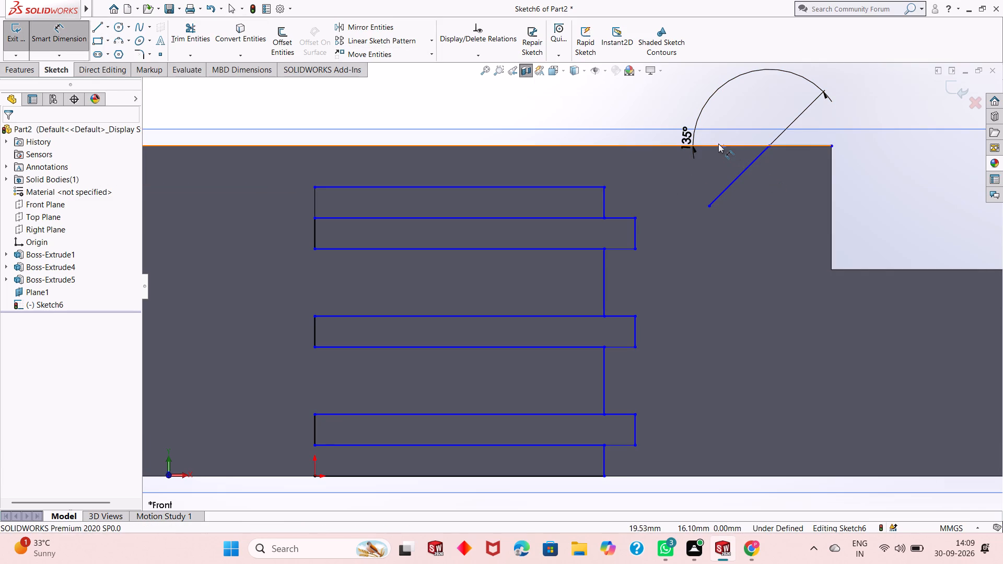
{"action": "left_click", "coordinate": [718, 144]}
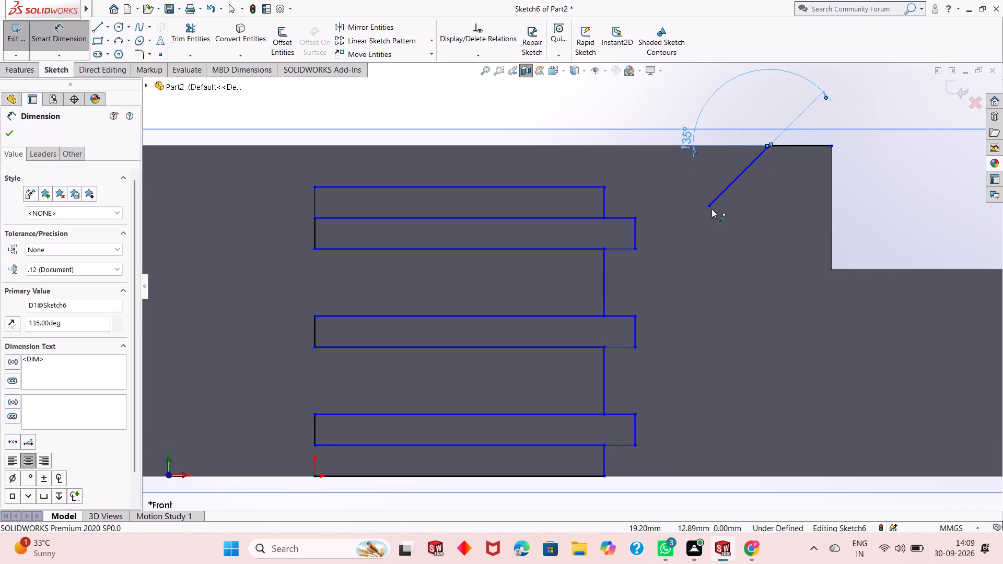
{"action": "left_click", "coordinate": [712, 209]}
{"action": "left_click", "coordinate": [711, 147]}
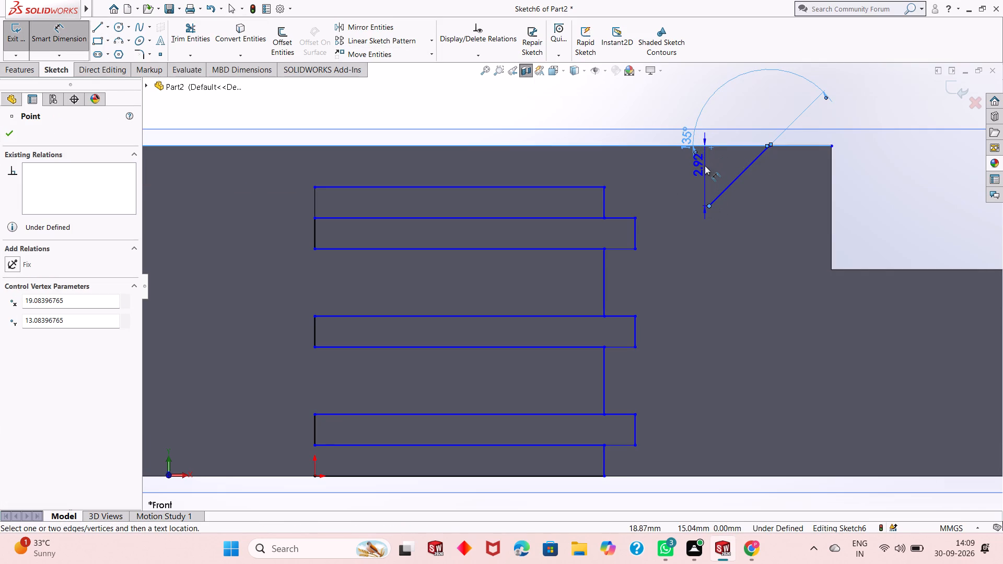
{"action": "left_click", "coordinate": [705, 166]}
{"action": "key", "text": "2"}
{"action": "key", "text": "Return"}
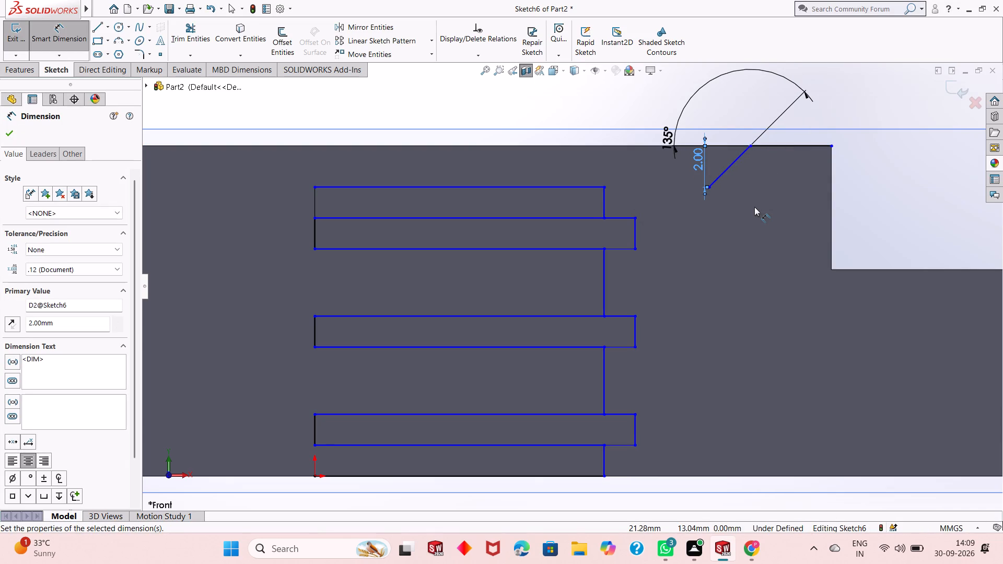
{"action": "key", "text": "Escape"}
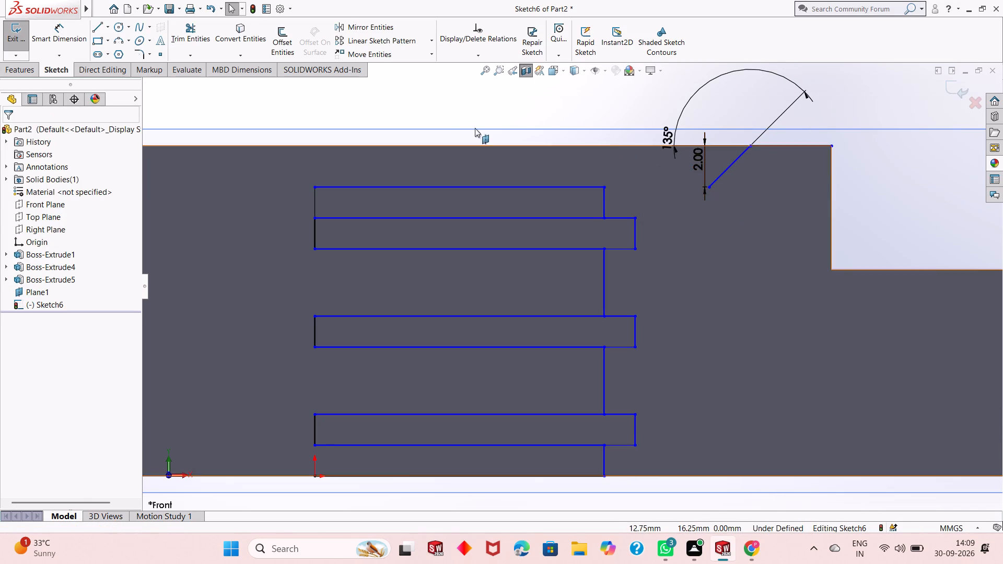
Sketch a horizontal line about 5.08 mm long from the topmost 14 mm line's outer end to the angled line's lower endpoint.
{"action": "left_click", "coordinate": [96, 31]}
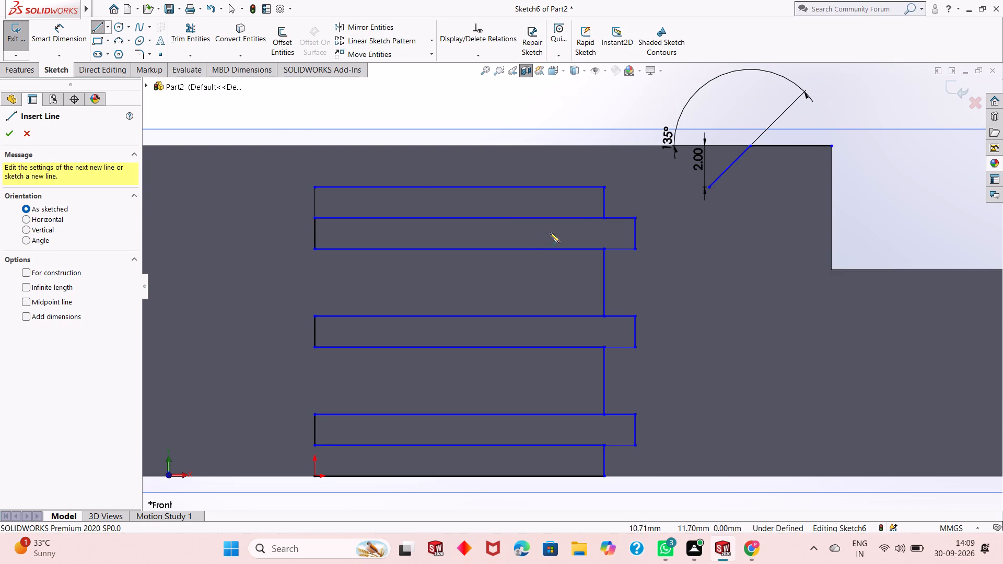
{"action": "left_click", "coordinate": [603, 186]}
{"action": "left_click", "coordinate": [709, 187]}
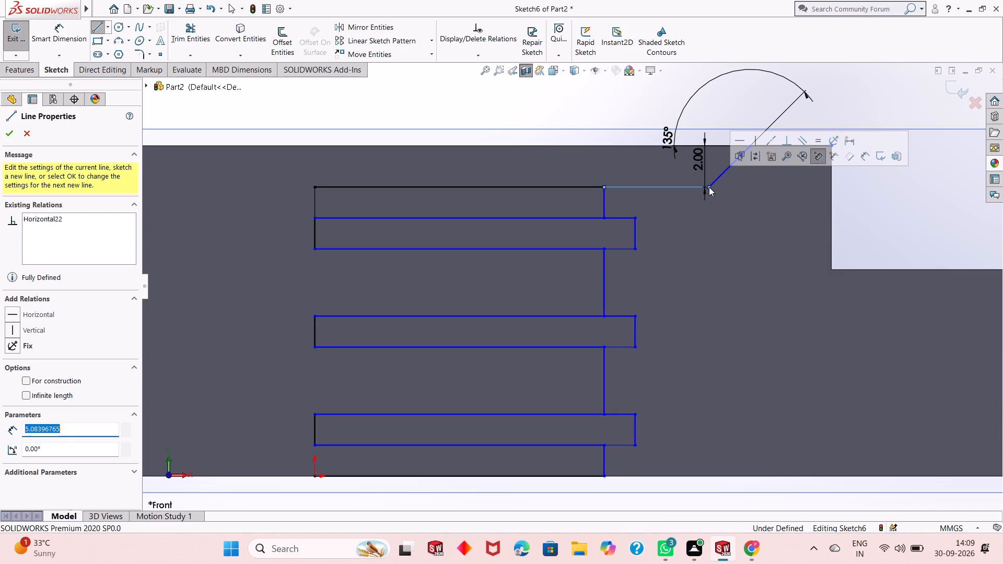
{"action": "key", "text": "Escape"}
{"action": "key", "text": "Escape"}
{"action": "key", "text": "Escape"}
{"action": "key", "text": "Escape"}
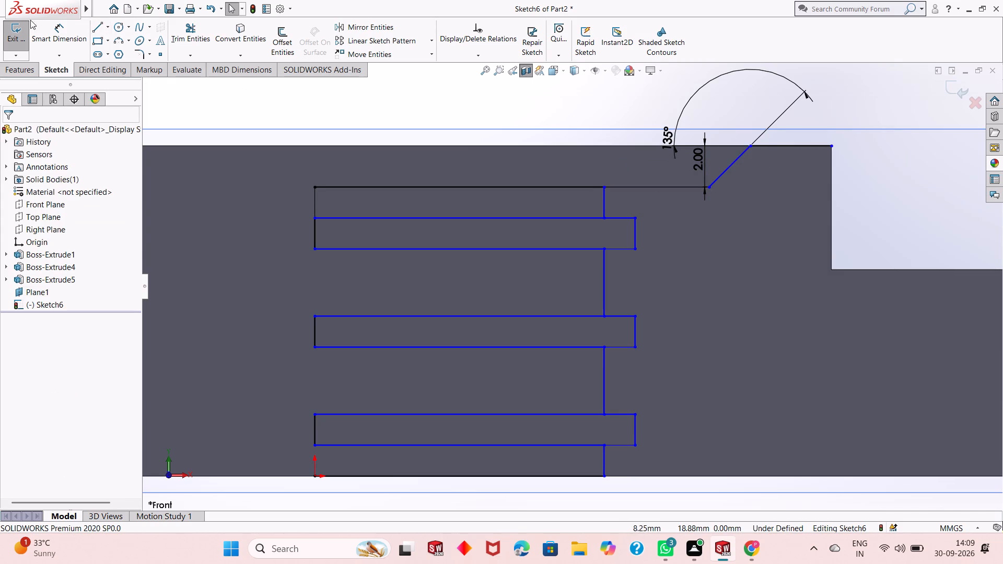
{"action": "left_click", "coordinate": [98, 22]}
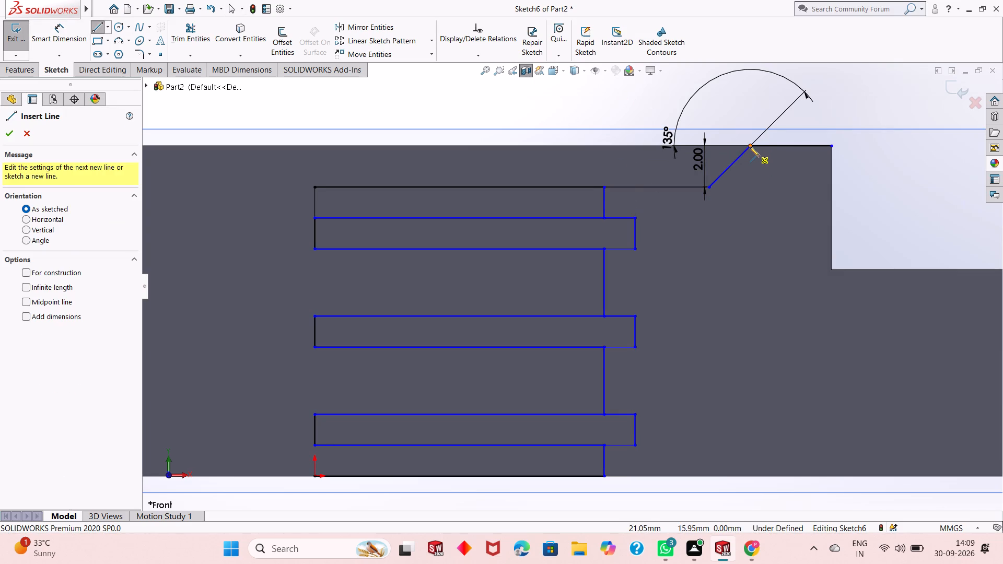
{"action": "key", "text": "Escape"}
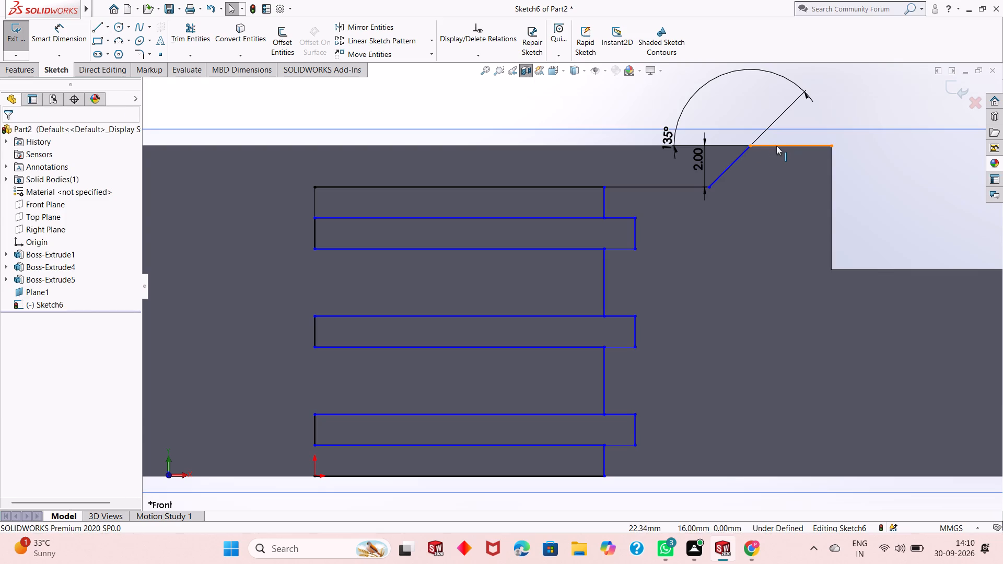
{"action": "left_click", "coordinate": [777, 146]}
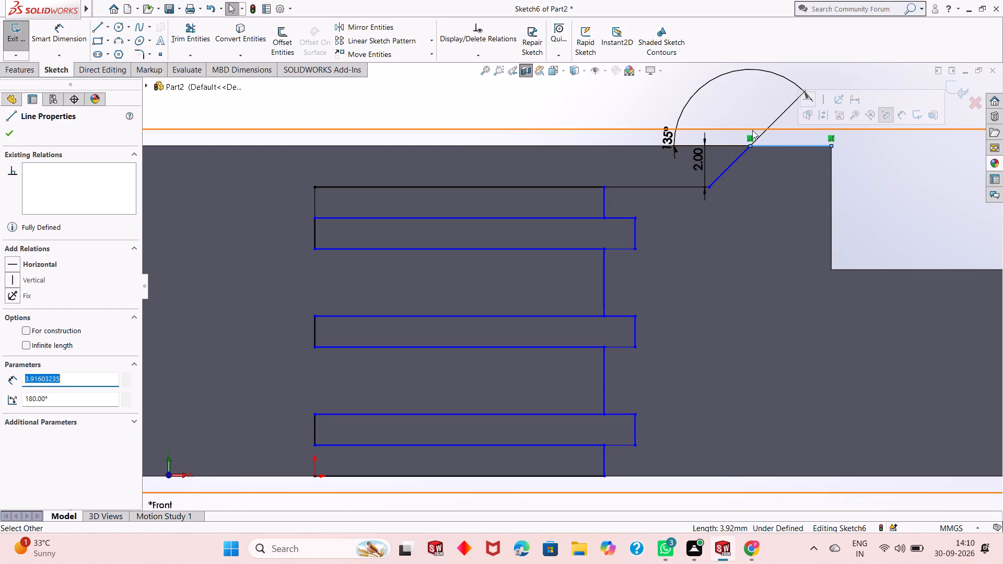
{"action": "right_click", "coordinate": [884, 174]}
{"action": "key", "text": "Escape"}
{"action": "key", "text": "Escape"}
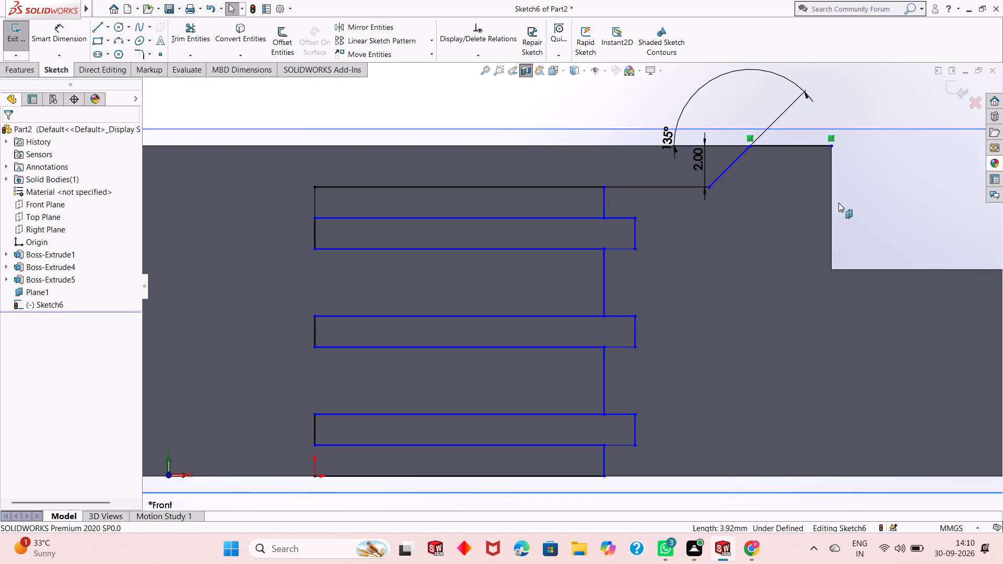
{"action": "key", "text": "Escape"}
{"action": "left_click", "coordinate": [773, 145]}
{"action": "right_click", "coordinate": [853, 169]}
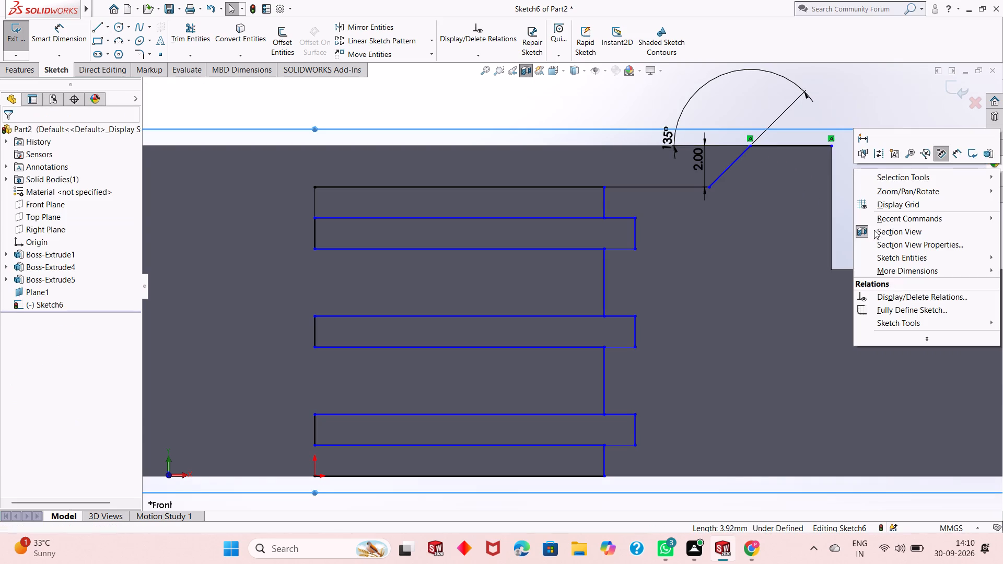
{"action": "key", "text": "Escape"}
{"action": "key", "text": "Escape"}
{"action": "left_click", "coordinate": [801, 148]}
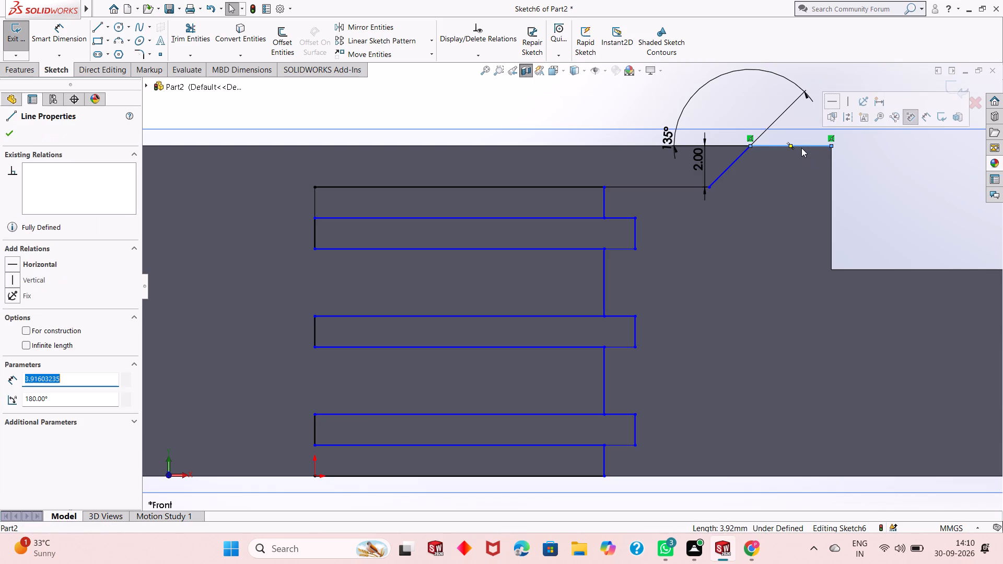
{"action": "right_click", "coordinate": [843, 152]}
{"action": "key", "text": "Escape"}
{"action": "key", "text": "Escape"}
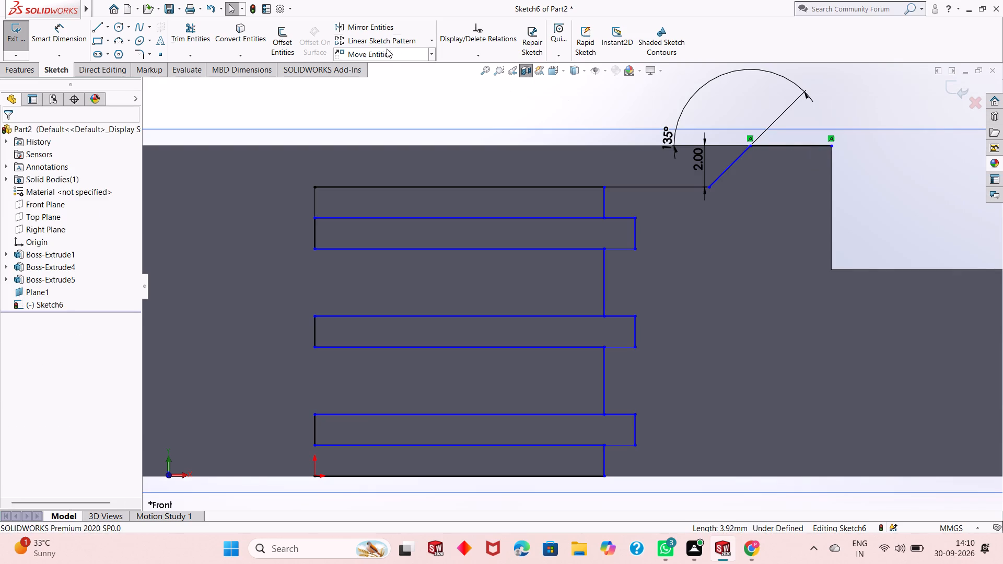
Trim away the short horizontal line on the body's top edge between the angled line and the outer corner.
{"action": "left_click", "coordinate": [186, 38]}
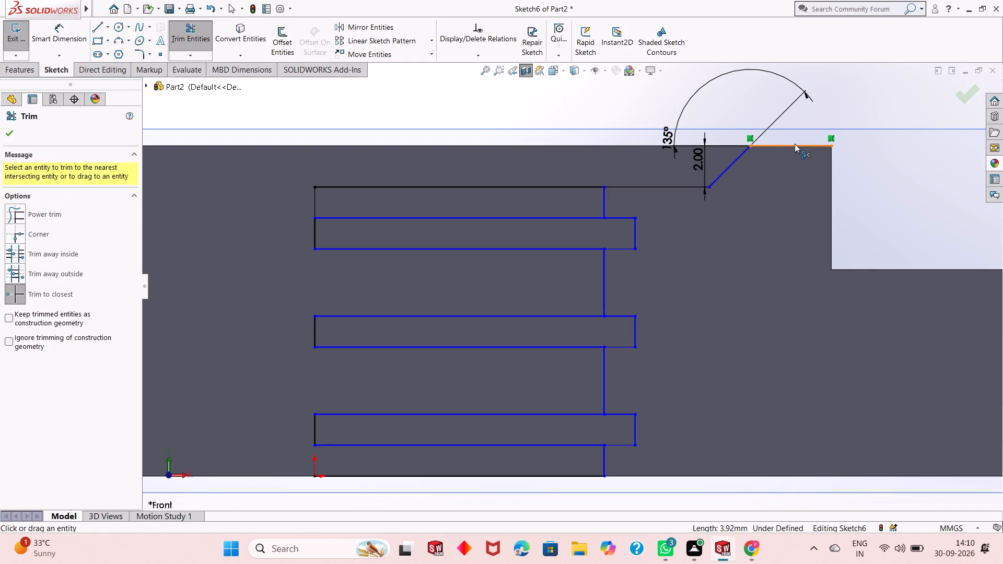
{"action": "left_click", "coordinate": [795, 144]}
{"action": "key", "text": "Escape"}
{"action": "key", "text": "Escape"}
{"action": "key", "text": "Escape"}
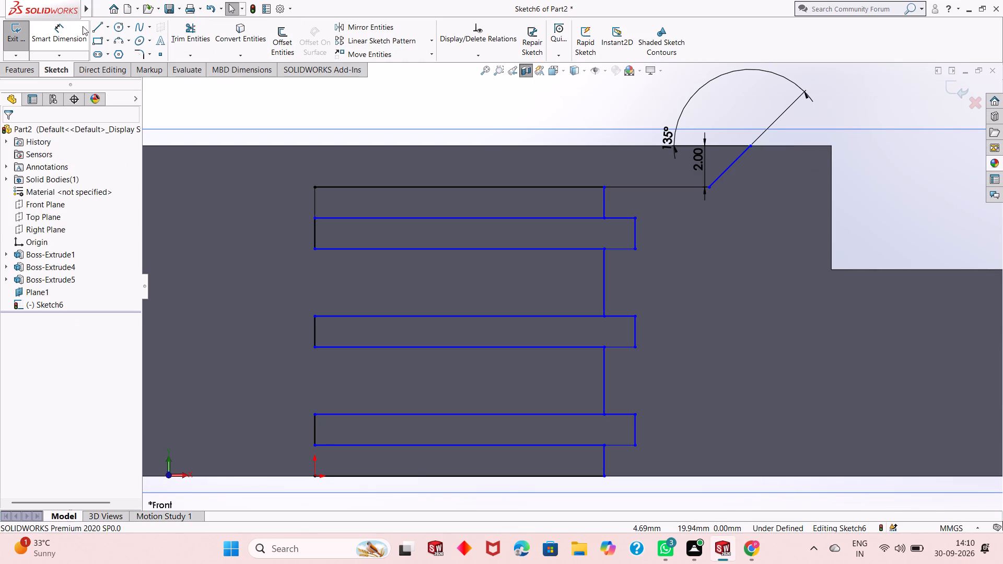
Sketch a line about 21.08 mm long from the angled line's upper end along the body's top edge, and one 16 mm down to the origin.
{"action": "left_click", "coordinate": [91, 26]}
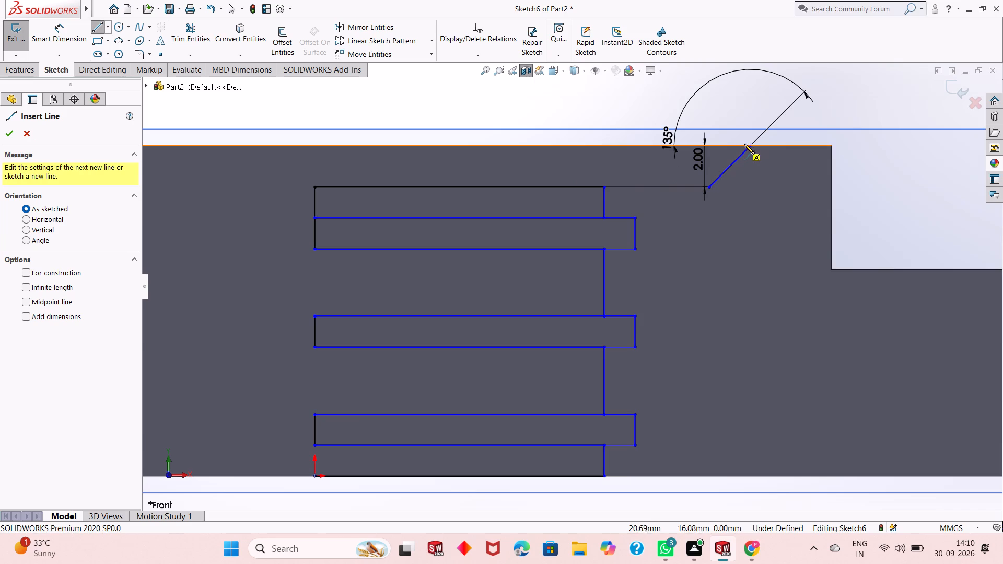
{"action": "left_click", "coordinate": [750, 145]}
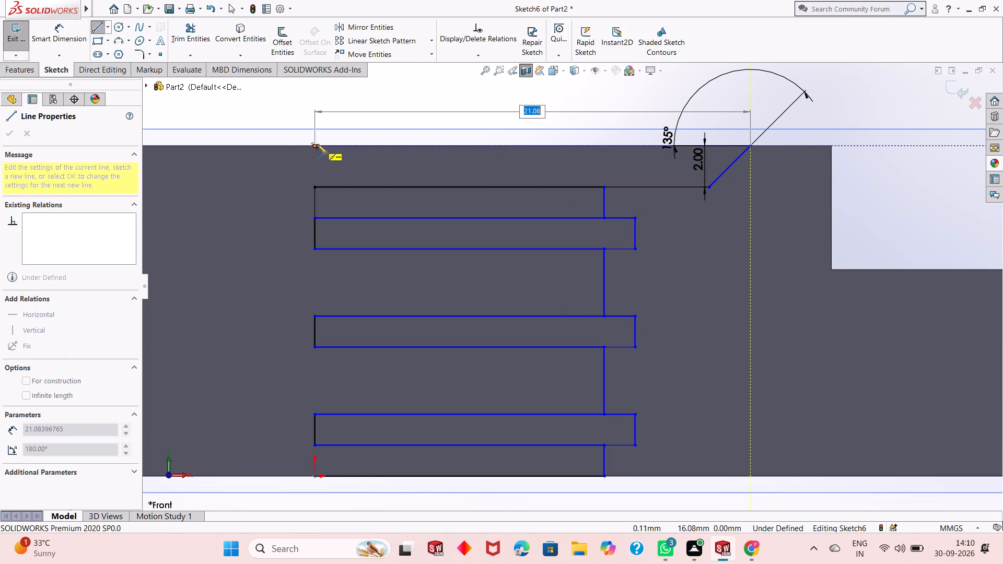
{"action": "left_click", "coordinate": [317, 144]}
{"action": "scroll", "coordinate": [316, 178], "scroll_direction": "up", "scroll_amount": 2}
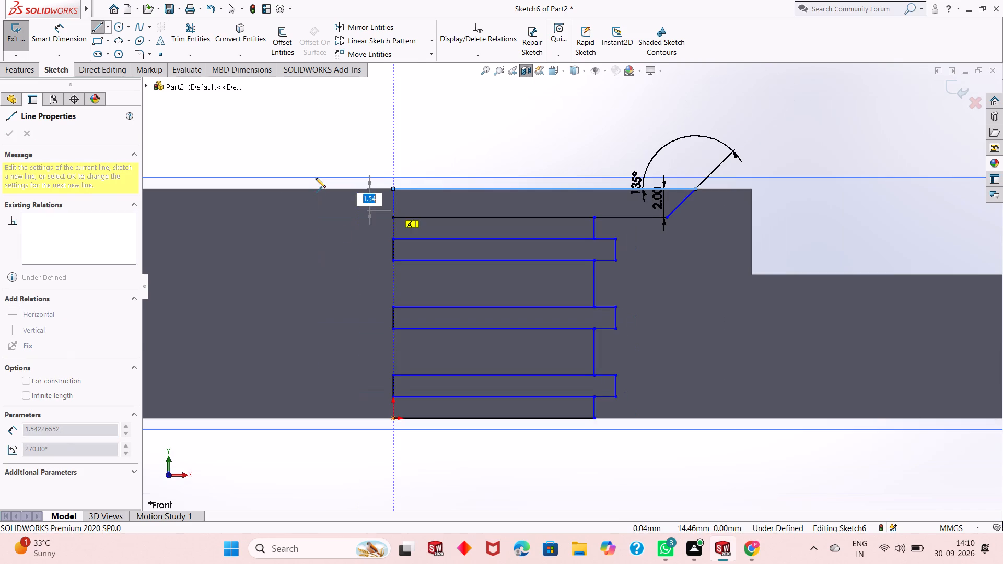
{"action": "scroll", "coordinate": [392, 416], "scroll_direction": "down", "scroll_amount": 3}
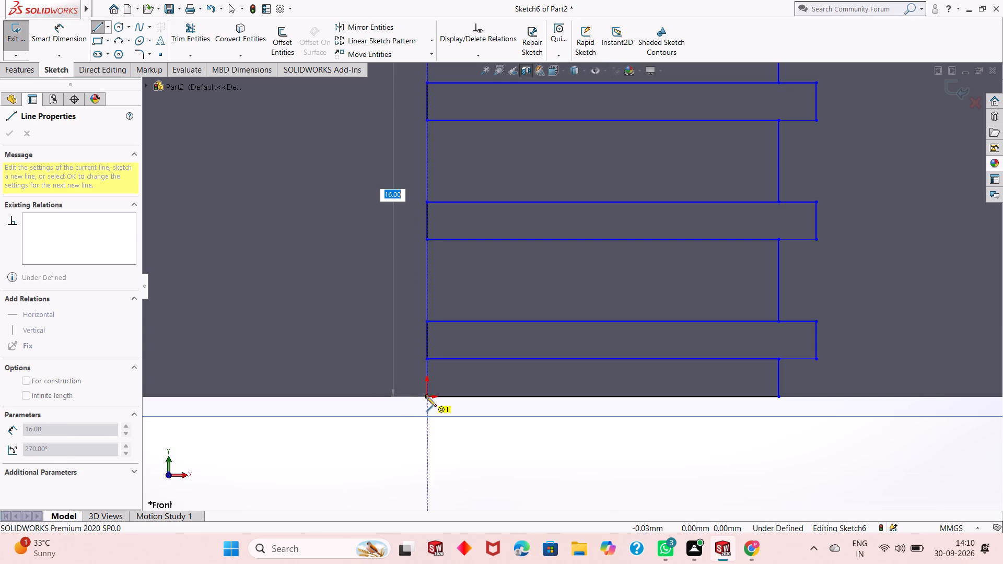
{"action": "left_click", "coordinate": [426, 397]}
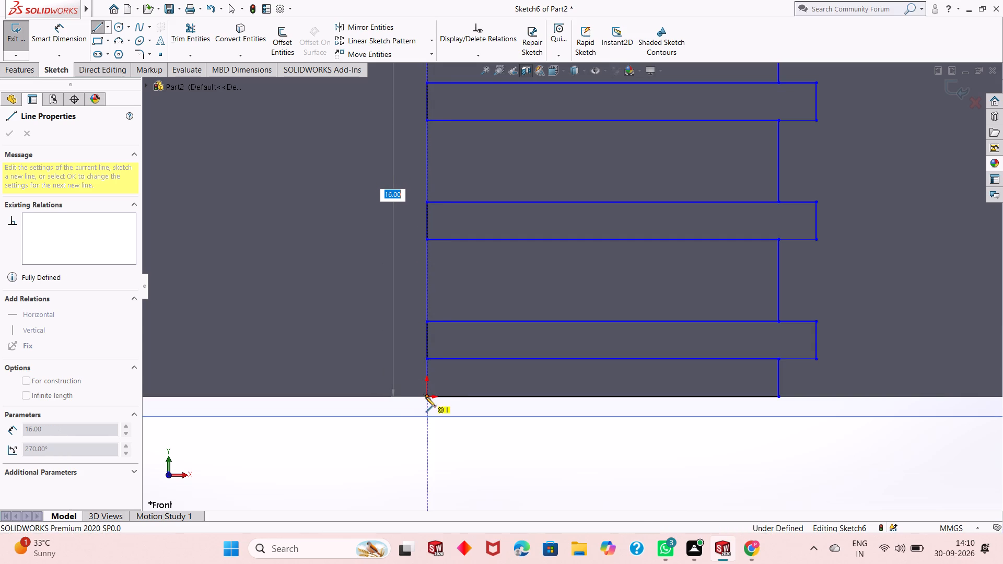
{"action": "key", "text": "Escape"}
{"action": "key", "text": "Escape"}
{"action": "key", "text": "Escape"}
Dimension the profile's bottom horizontal line at 14 mm.
{"action": "scroll", "coordinate": [454, 429], "scroll_direction": "up", "scroll_amount": 3}
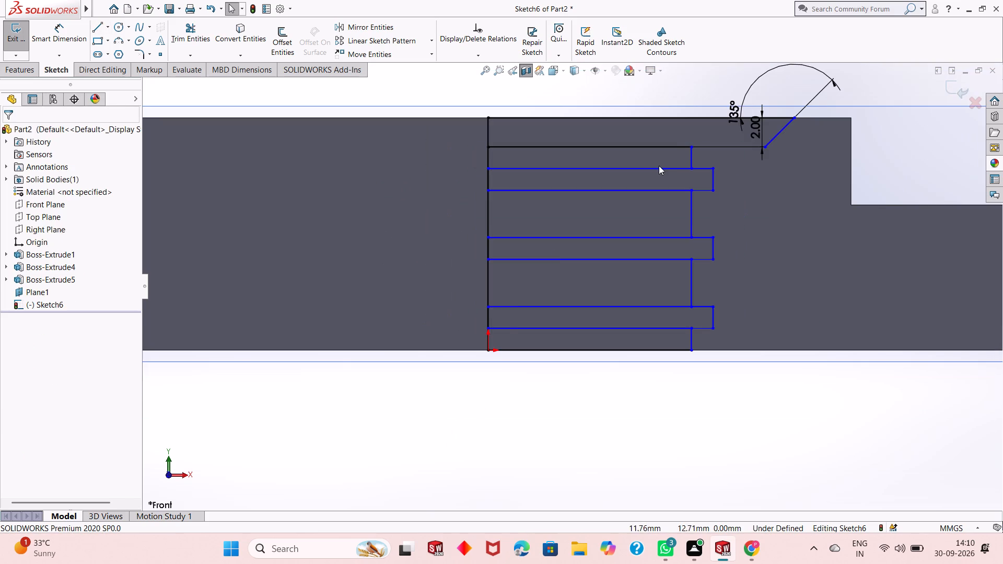
{"action": "scroll", "coordinate": [659, 166], "scroll_direction": "down", "scroll_amount": 1}
{"action": "scroll", "coordinate": [540, 299], "scroll_direction": "up", "scroll_amount": 2}
{"action": "scroll", "coordinate": [786, 251], "scroll_direction": "down", "scroll_amount": 2}
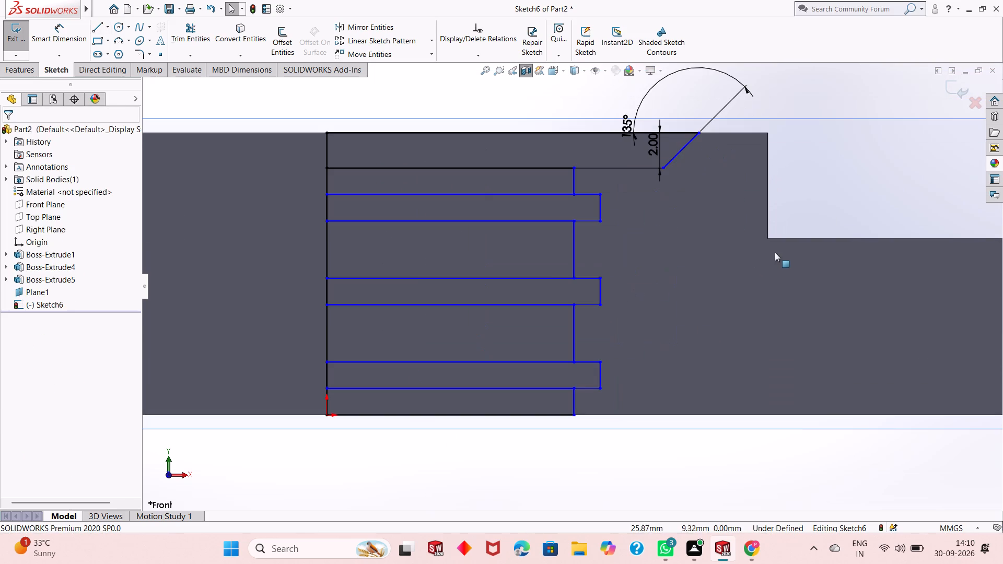
{"action": "left_click", "coordinate": [75, 28]}
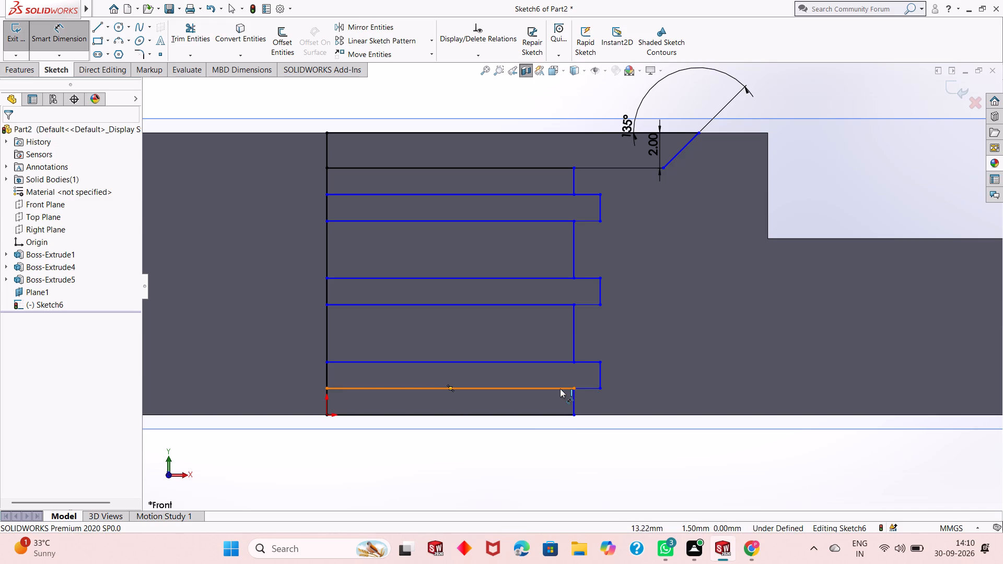
{"action": "left_click", "coordinate": [529, 415]}
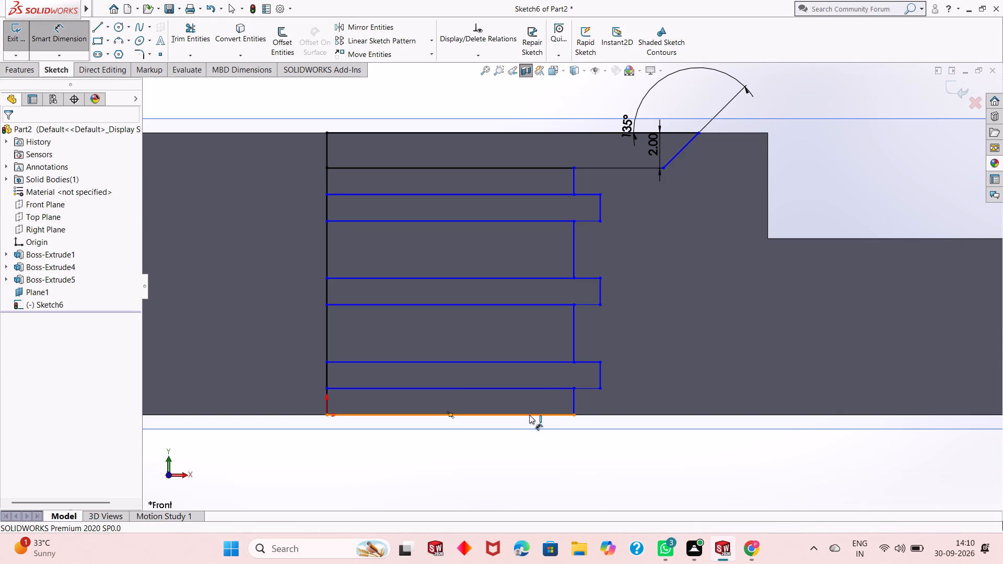
{"action": "left_click", "coordinate": [531, 461]}
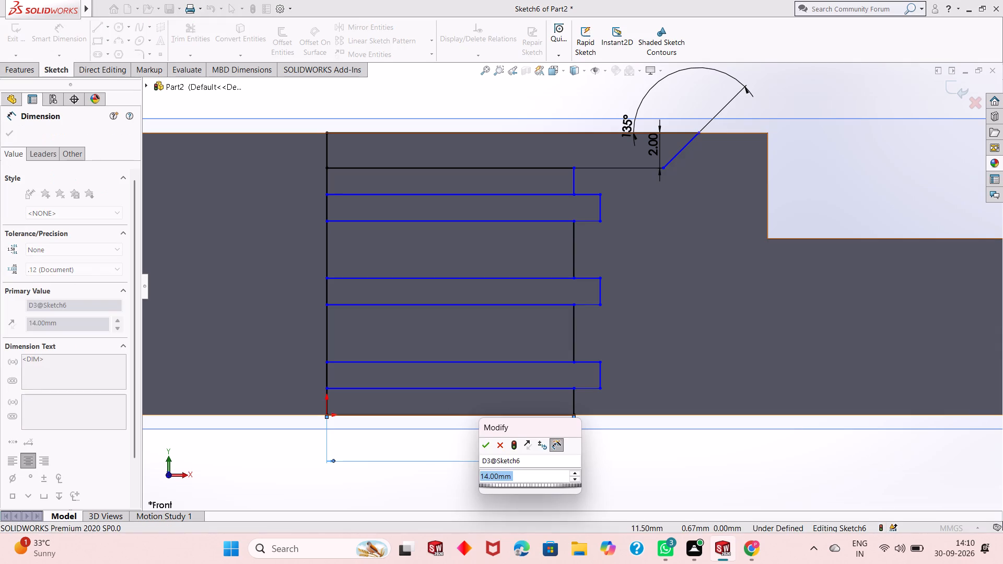
{"action": "left_click", "coordinate": [486, 448]}
Dimension the lowest band's outer vertical edge and the short vertical line beneath that band at 1.5 mm each.
{"action": "left_click", "coordinate": [599, 374]}
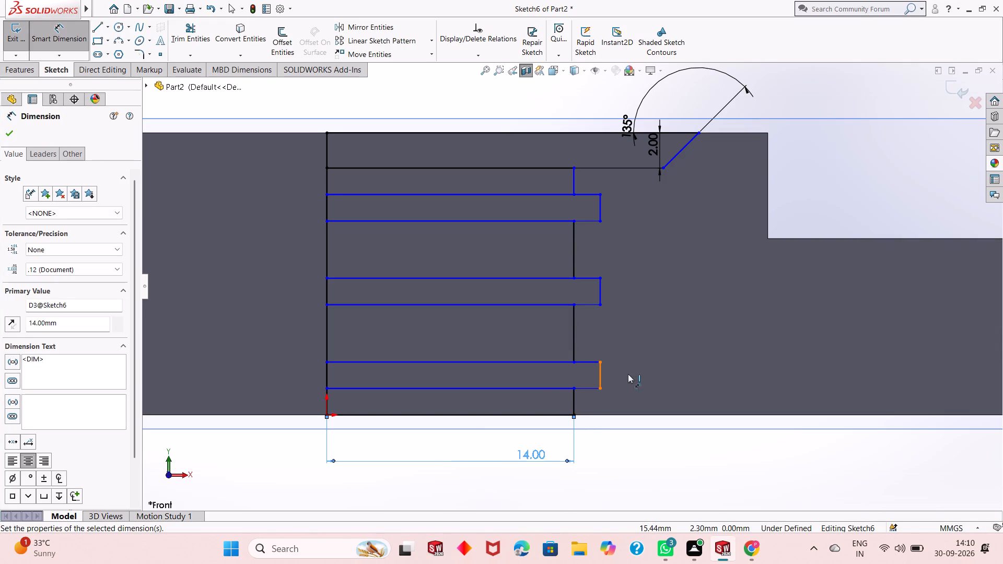
{"action": "left_click", "coordinate": [636, 373]}
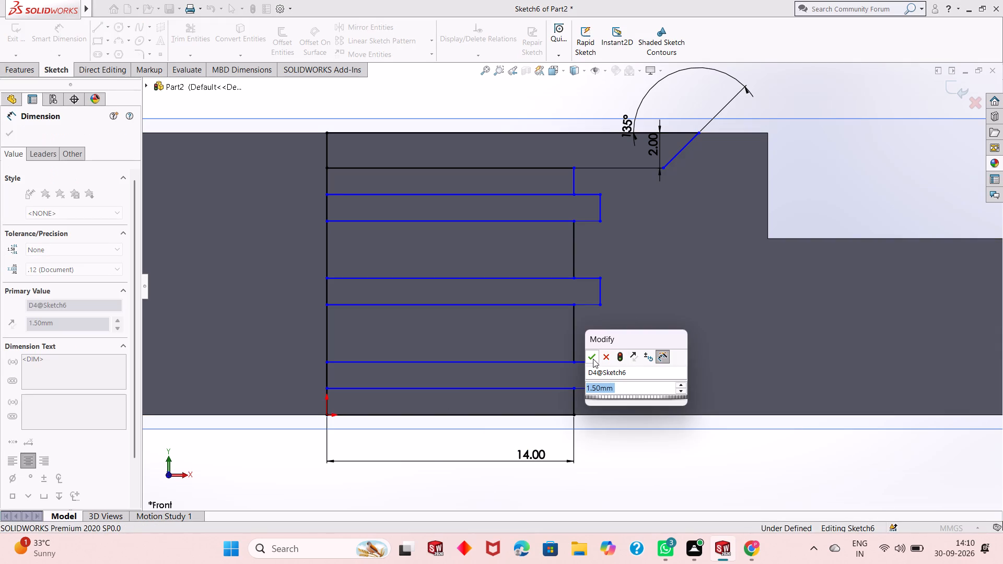
{"action": "left_click", "coordinate": [592, 359]}
{"action": "left_click", "coordinate": [577, 401]}
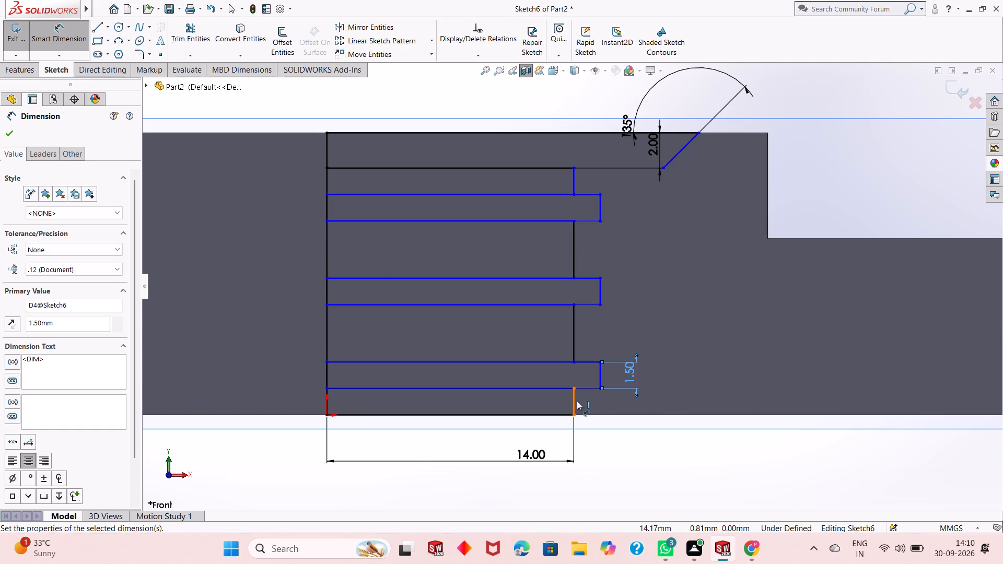
{"action": "left_click", "coordinate": [665, 401]}
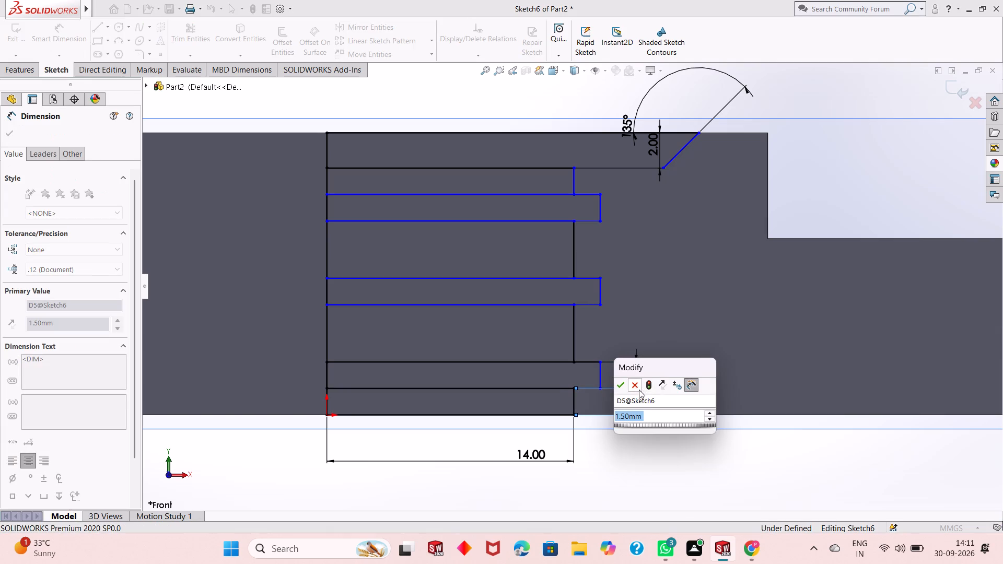
{"action": "left_click", "coordinate": [623, 389]}
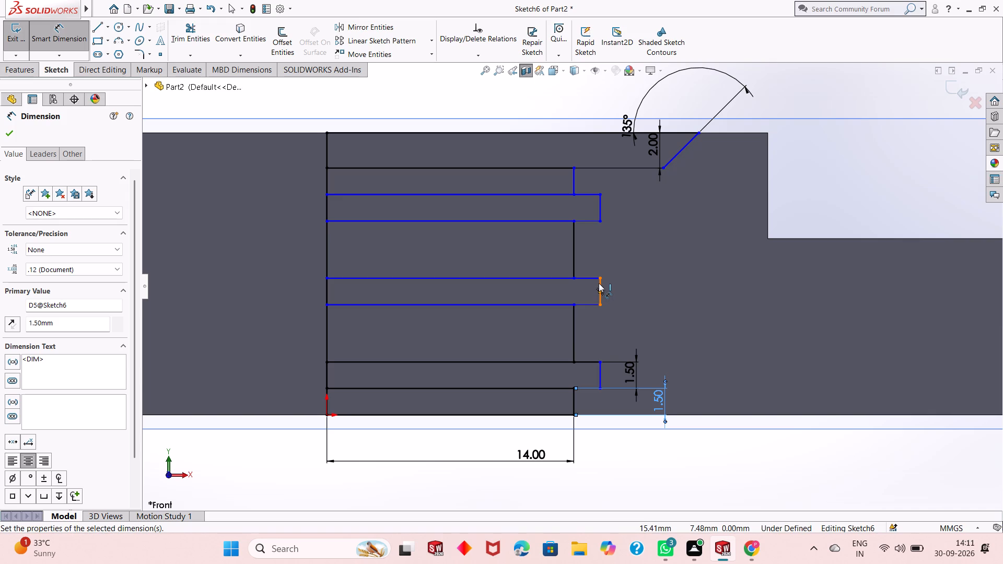
Dimension the outer vertical edges of the second and third bands and the short vertical line above the third band at 1.5 mm each.
{"action": "left_click", "coordinate": [599, 283]}
{"action": "left_click", "coordinate": [651, 281]}
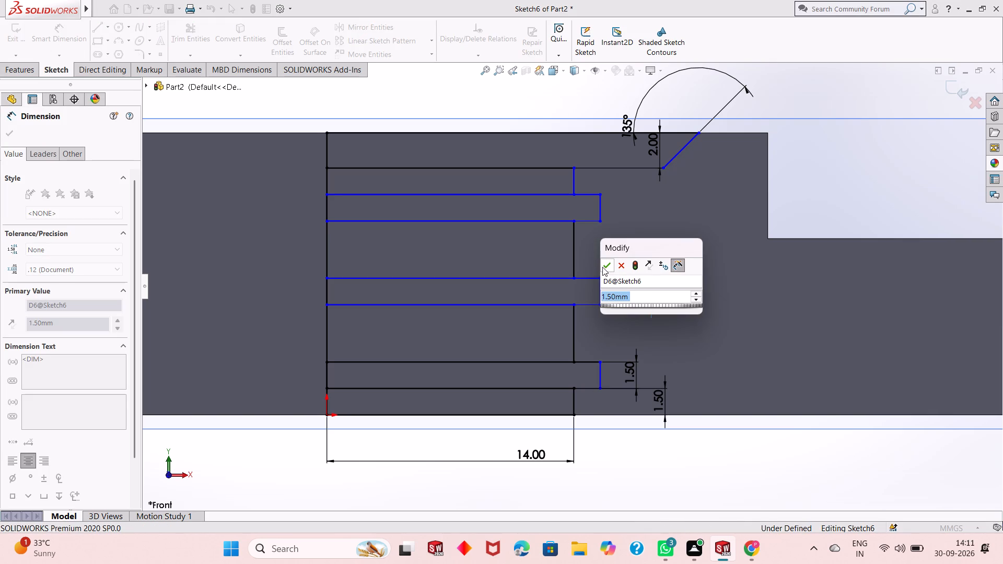
{"action": "left_click", "coordinate": [604, 265]}
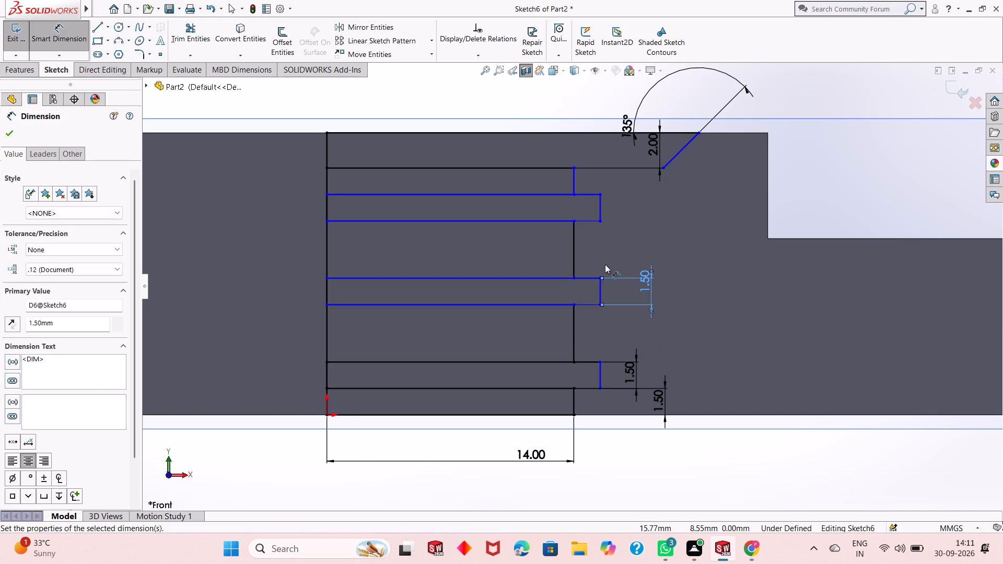
{"action": "left_click", "coordinate": [602, 204]}
{"action": "left_click", "coordinate": [627, 206]}
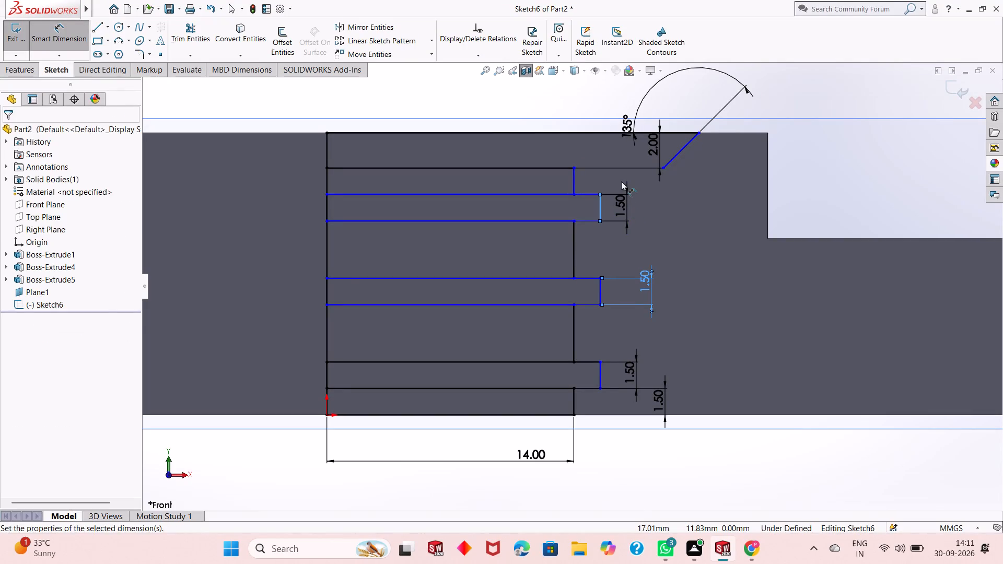
{"action": "left_click", "coordinate": [584, 191]}
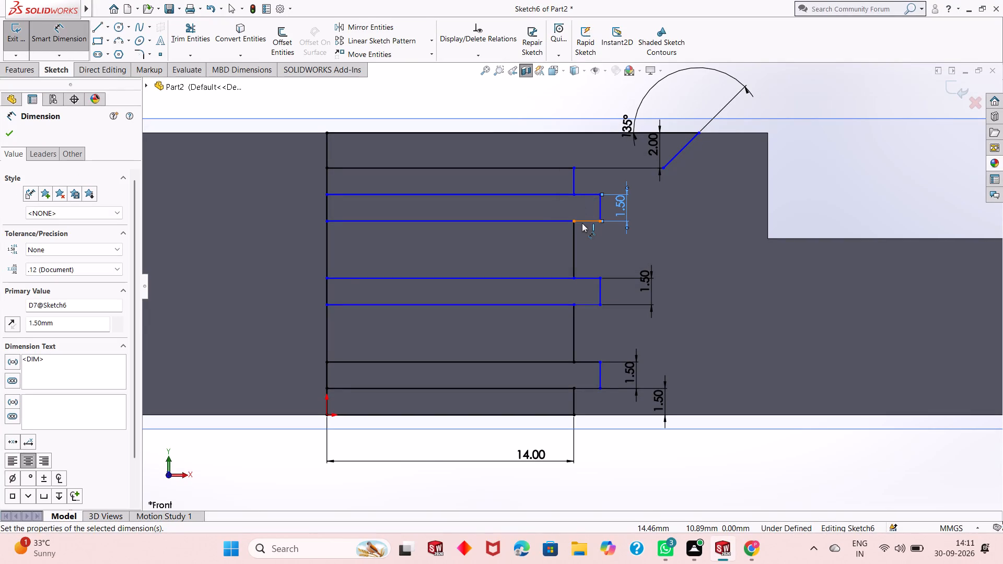
{"action": "left_click", "coordinate": [574, 182]}
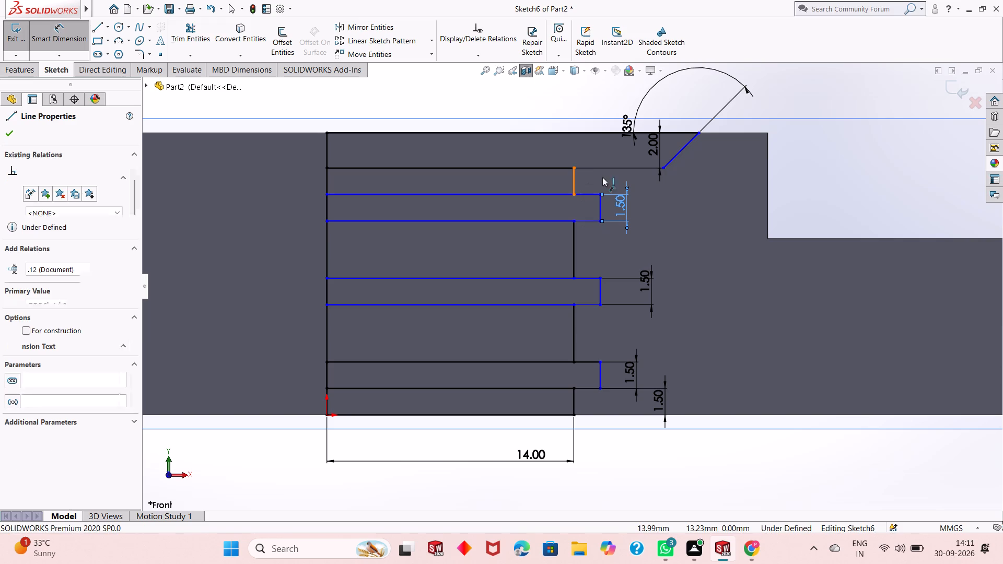
{"action": "left_click", "coordinate": [615, 176]}
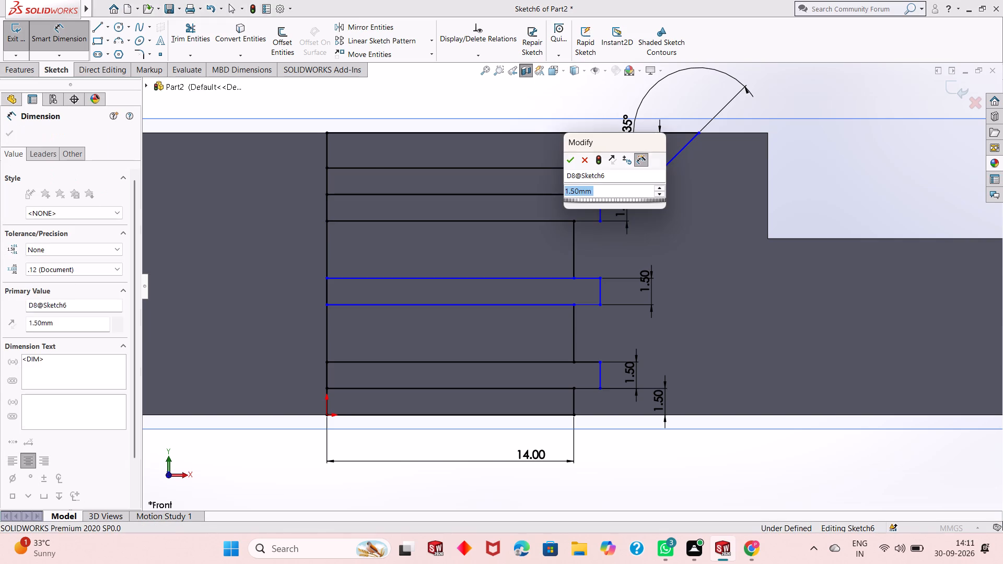
{"action": "left_click", "coordinate": [573, 163]}
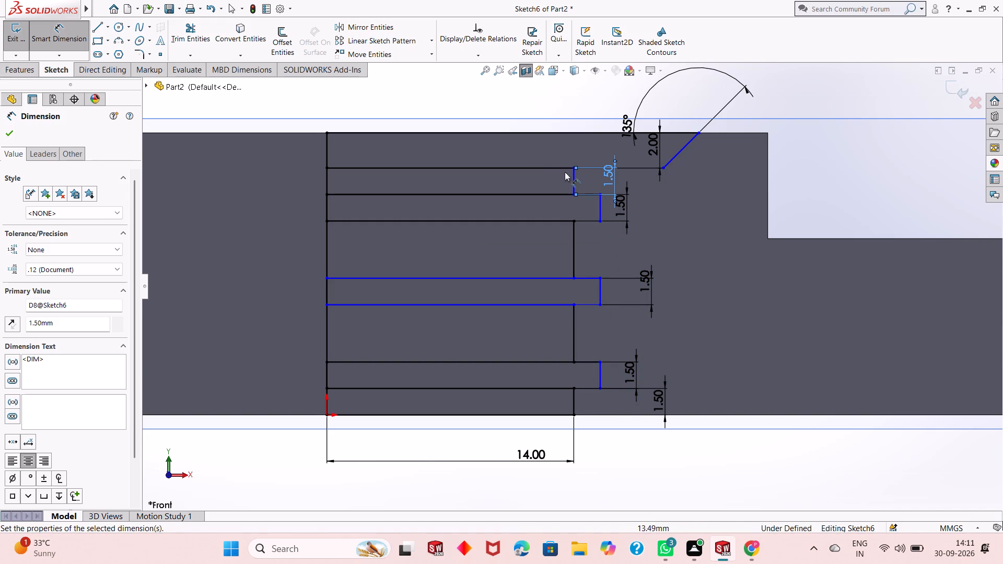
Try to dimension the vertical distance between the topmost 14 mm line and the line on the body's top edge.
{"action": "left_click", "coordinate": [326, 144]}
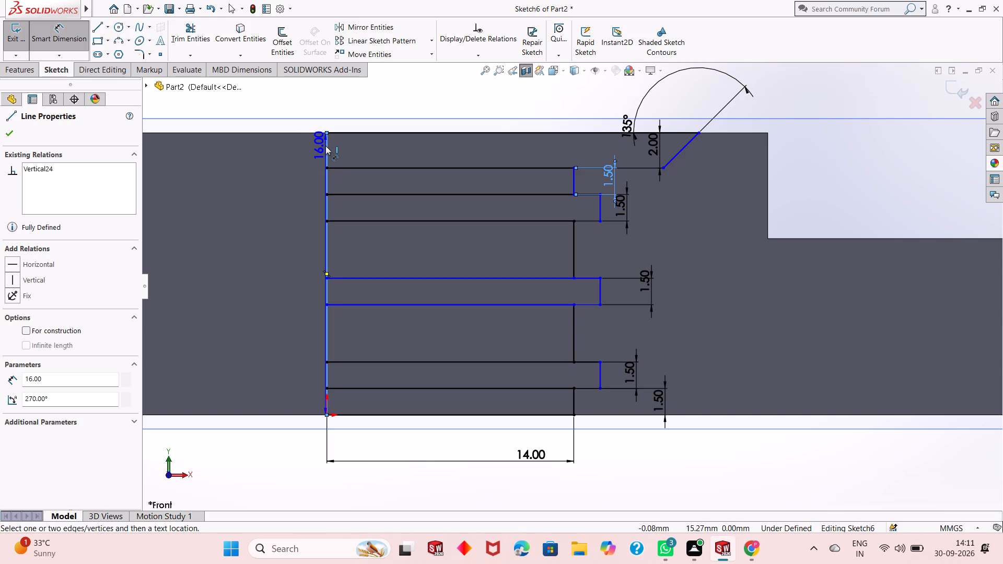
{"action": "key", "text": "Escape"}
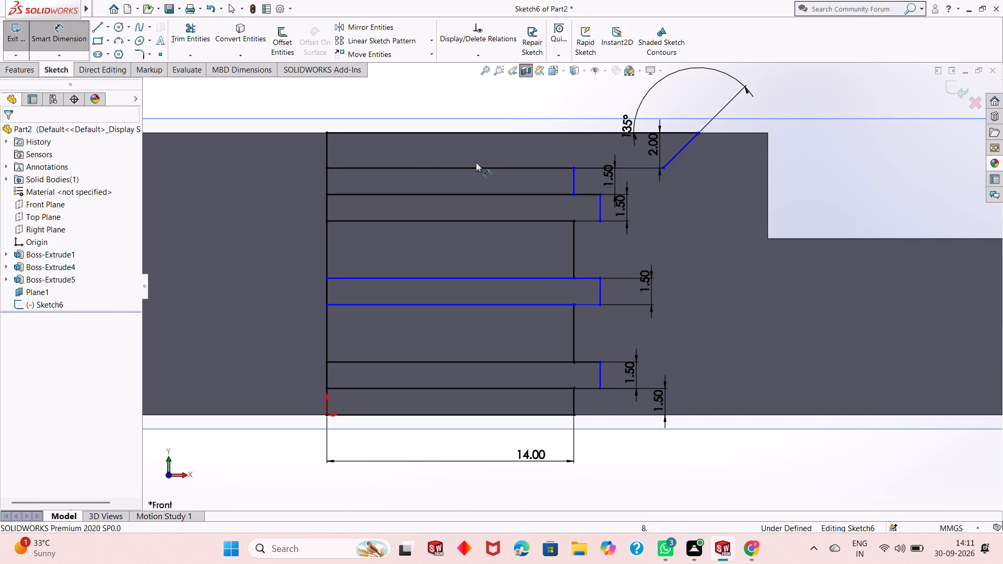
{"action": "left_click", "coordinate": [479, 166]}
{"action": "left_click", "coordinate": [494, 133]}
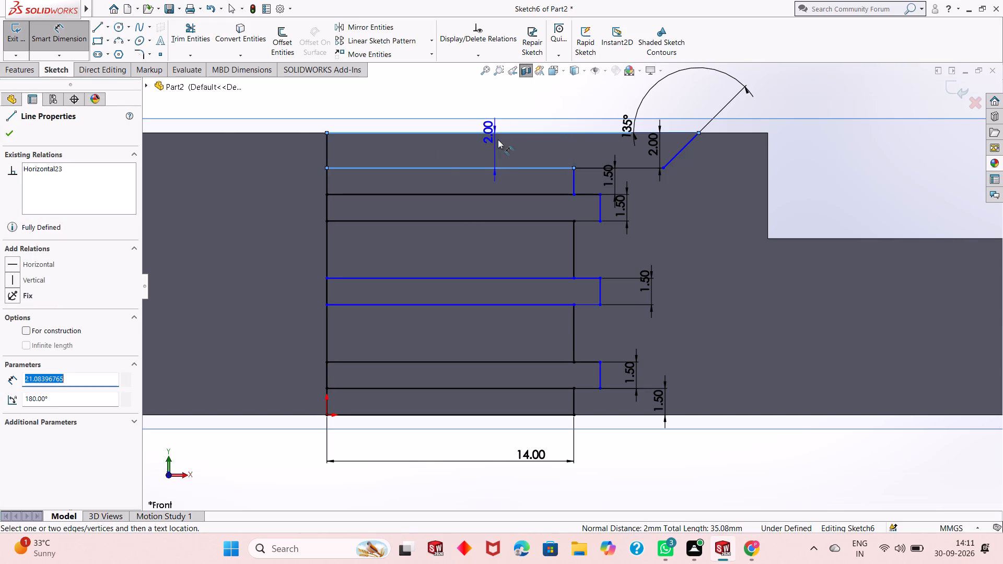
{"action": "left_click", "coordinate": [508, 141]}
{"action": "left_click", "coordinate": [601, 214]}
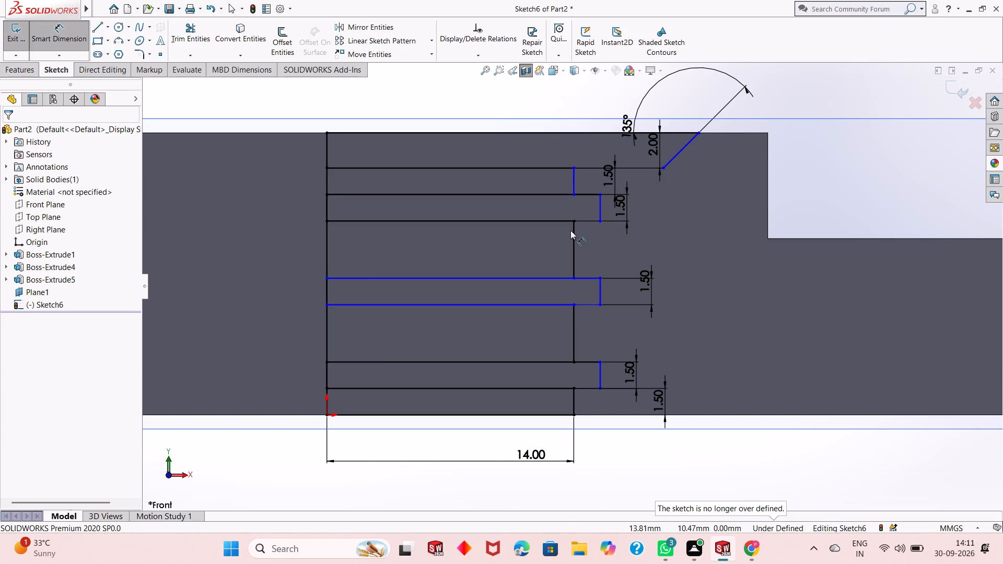
Dimension the lowest band's width at 15.5 mm from the vertical line through the origin to its outer lower corner.
{"action": "scroll", "coordinate": [467, 236], "scroll_direction": "down", "scroll_amount": 2}
{"action": "scroll", "coordinate": [483, 268], "scroll_direction": "up", "scroll_amount": 2}
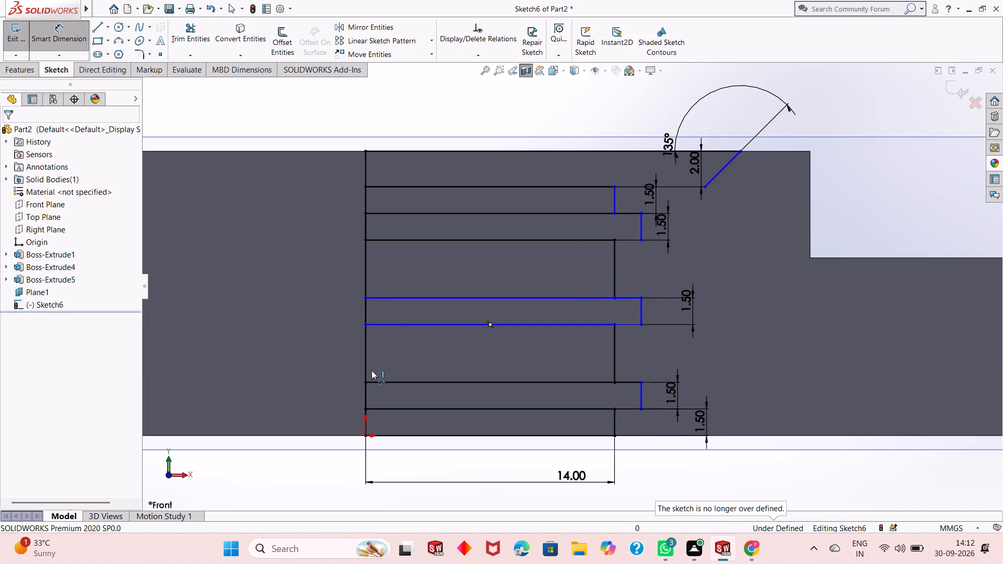
{"action": "left_click", "coordinate": [365, 409]}
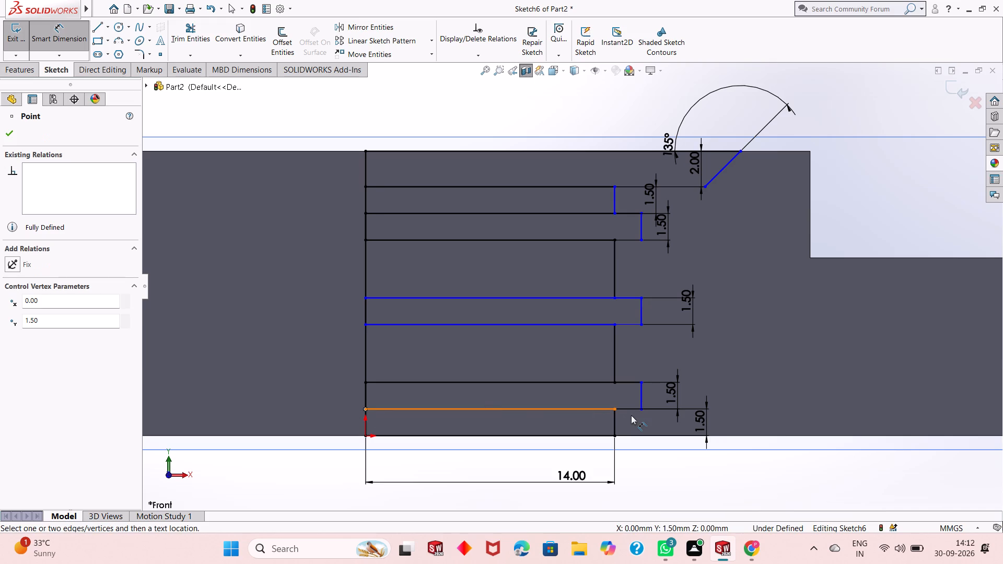
{"action": "left_click", "coordinate": [641, 410]}
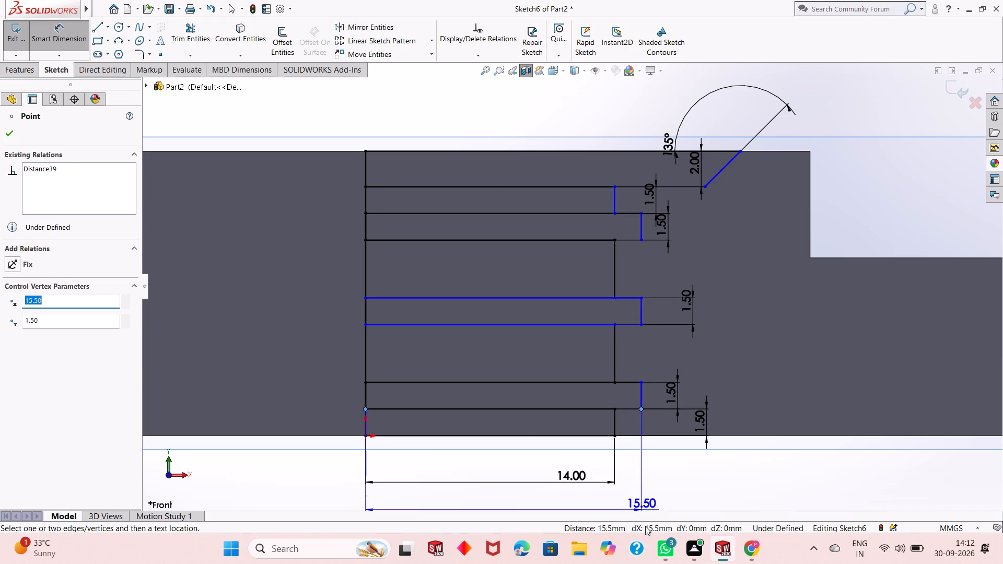
{"action": "left_click", "coordinate": [624, 493]}
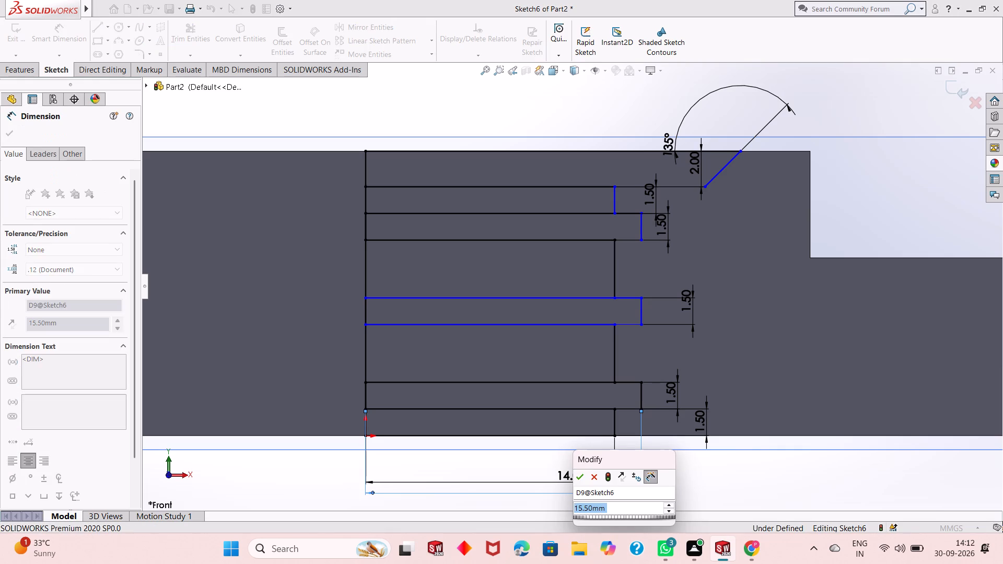
{"action": "key", "text": "Return"}
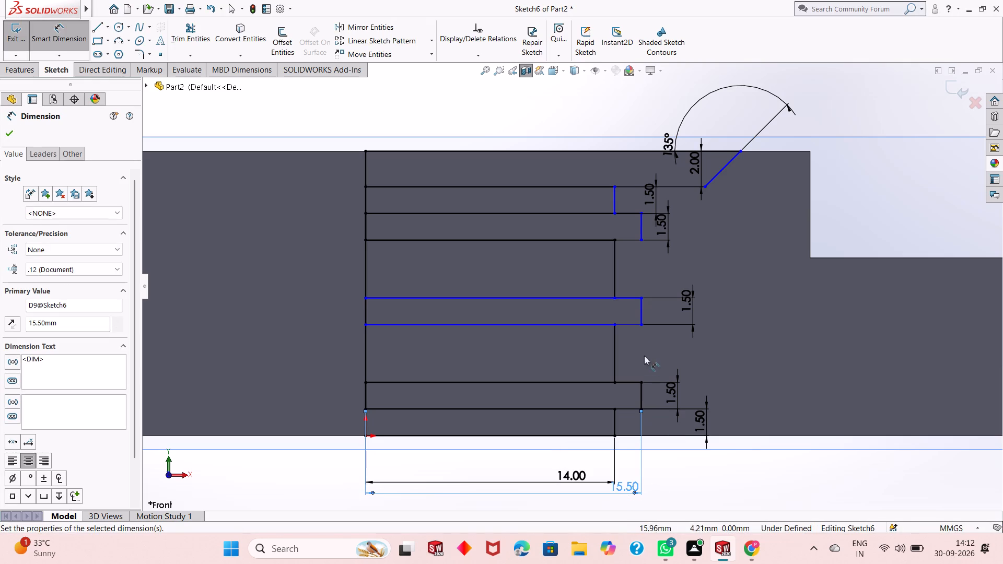
Dimension the middle band's width at 15.5 mm between its outer lower corner and its inner lower corner.
{"action": "left_click", "coordinate": [643, 327]}
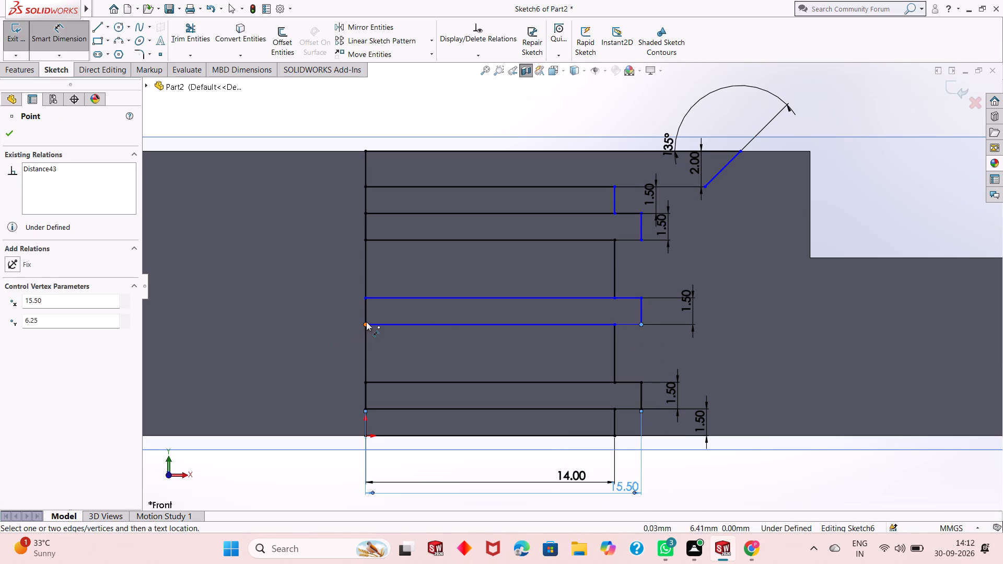
{"action": "left_click", "coordinate": [364, 324]}
{"action": "left_click", "coordinate": [466, 467]}
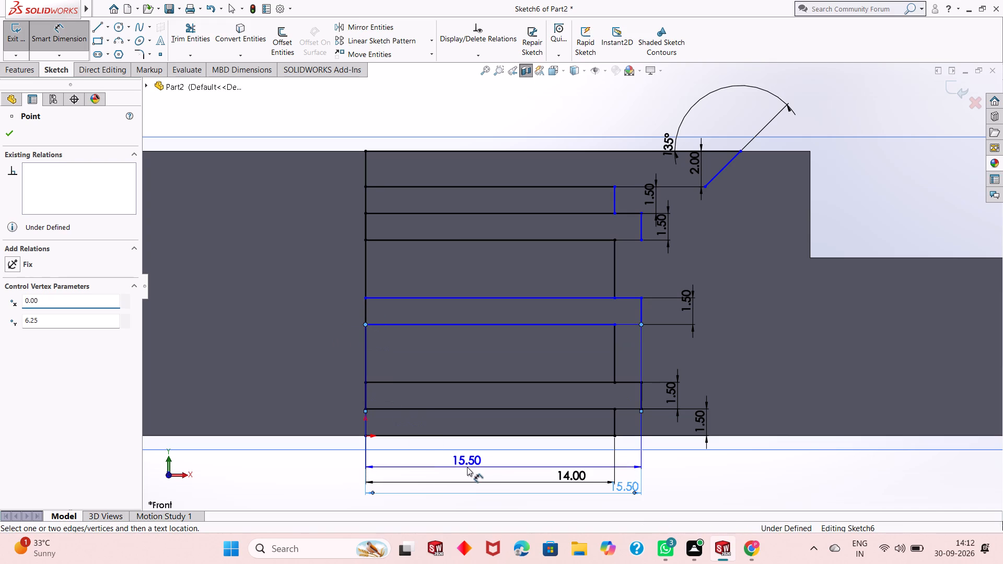
{"action": "key", "text": "Return"}
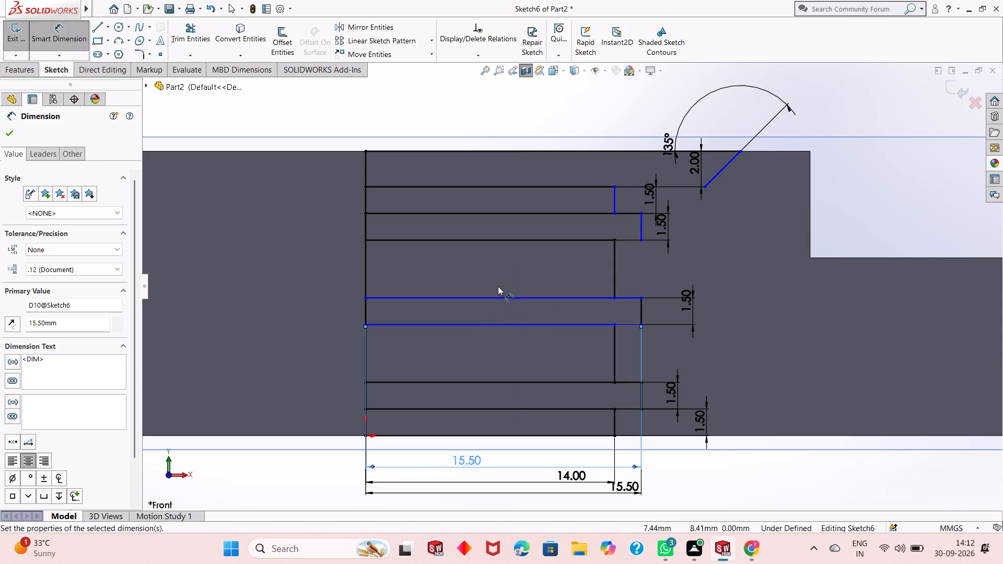
{"action": "scroll", "coordinate": [509, 296], "scroll_direction": "up", "scroll_amount": 1}
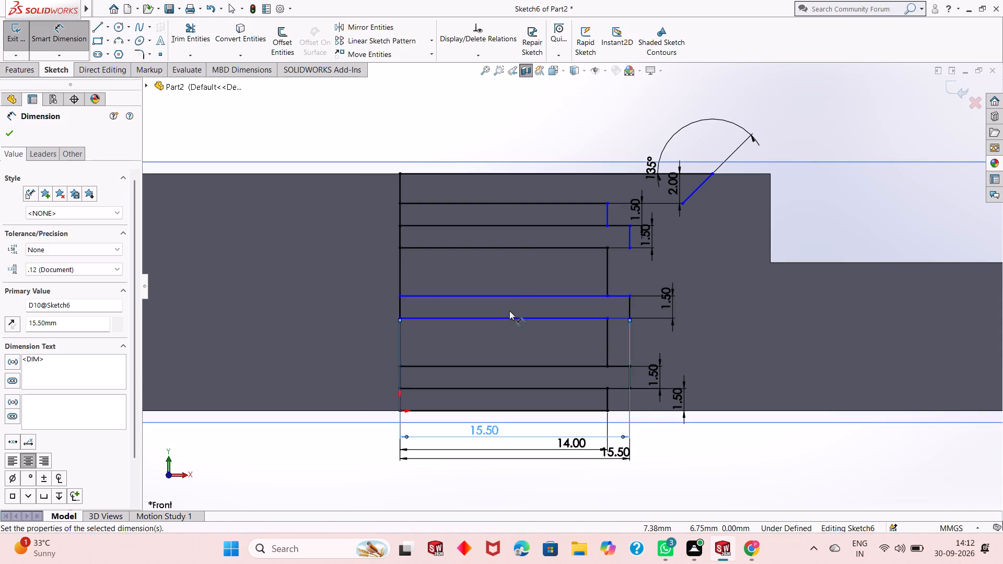
Dimension the inner vertical line between the lowest and middle bands at 3.25 mm.
{"action": "scroll", "coordinate": [519, 297], "scroll_direction": "down", "scroll_amount": 2}
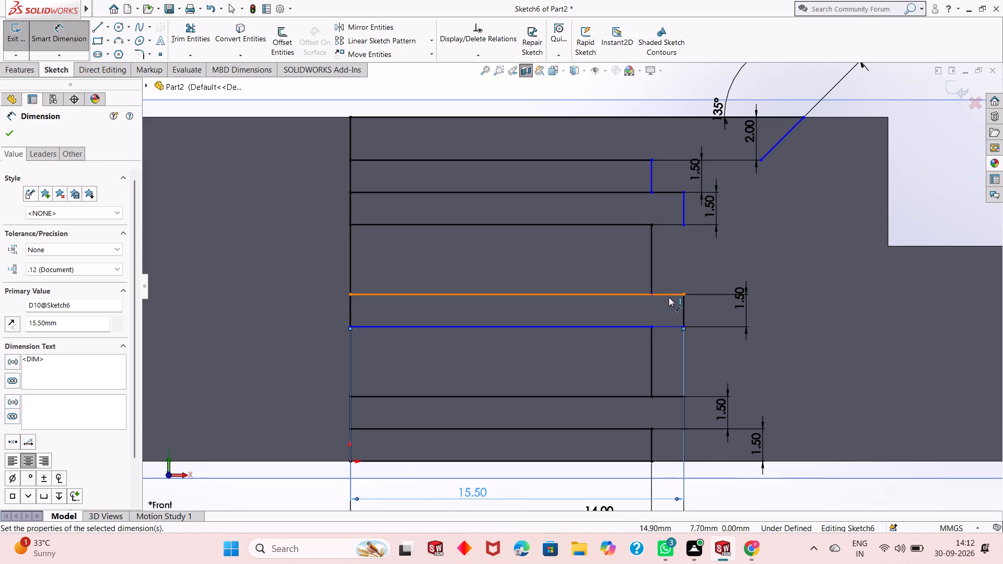
{"action": "left_click", "coordinate": [649, 361]}
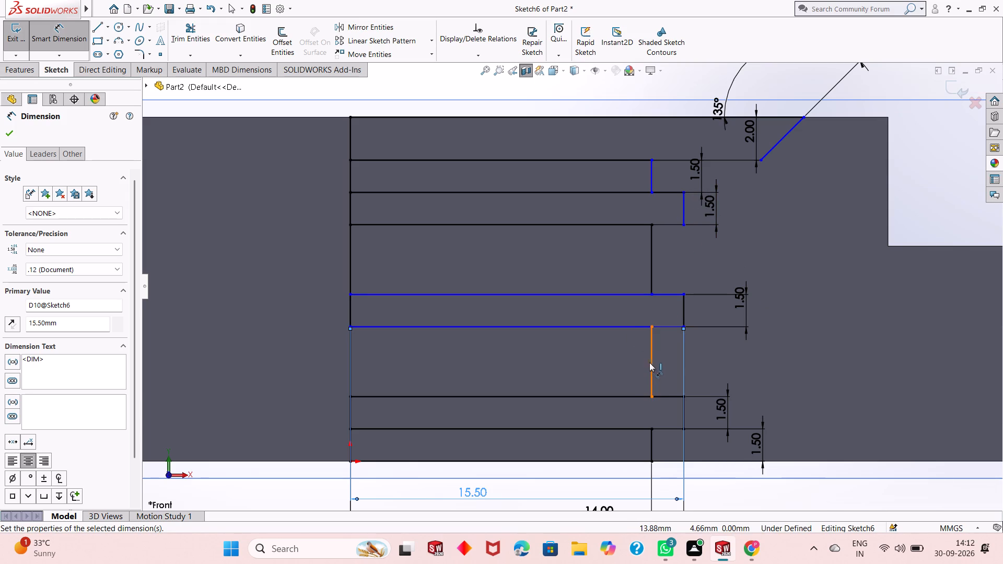
{"action": "left_click", "coordinate": [770, 356]}
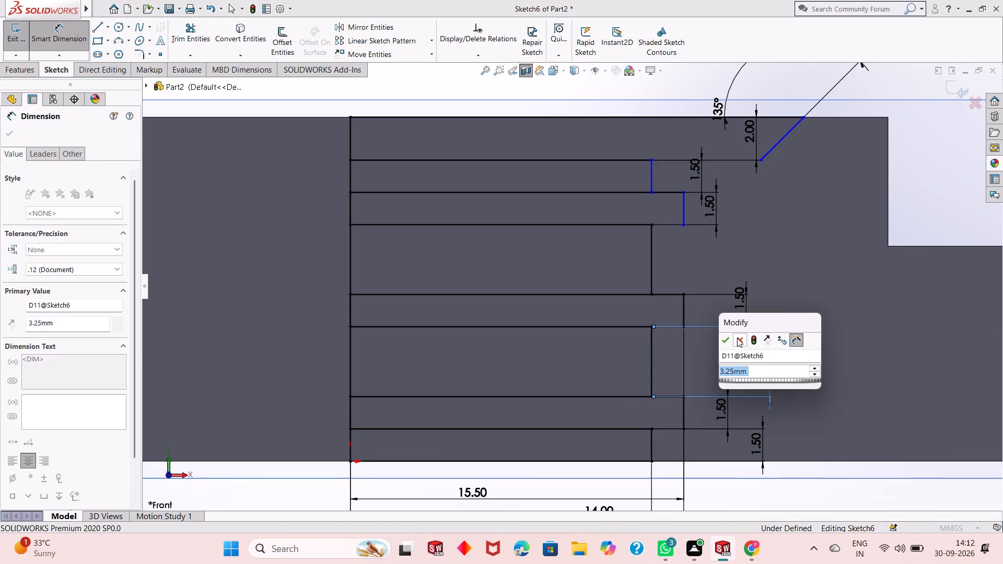
{"action": "left_click", "coordinate": [725, 341]}
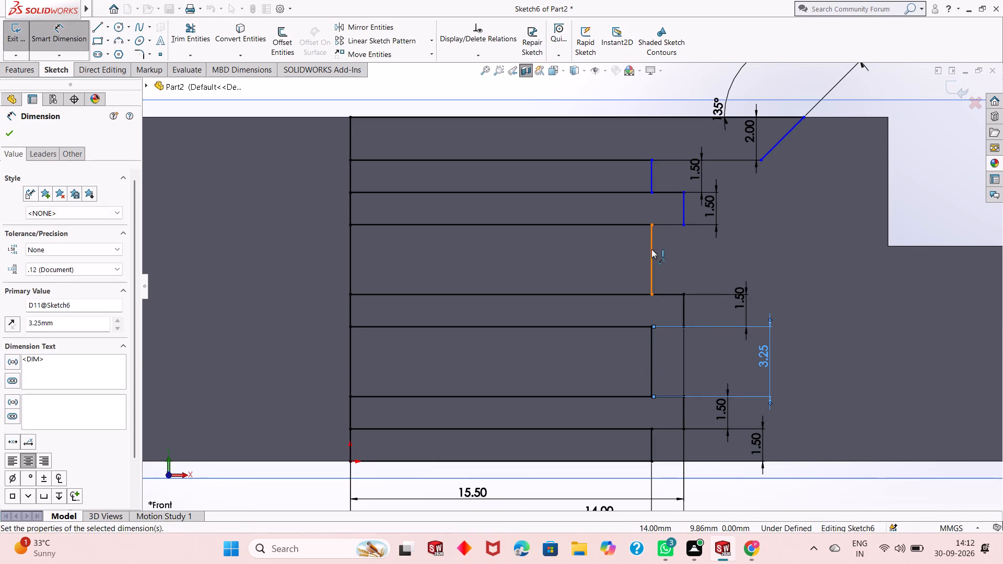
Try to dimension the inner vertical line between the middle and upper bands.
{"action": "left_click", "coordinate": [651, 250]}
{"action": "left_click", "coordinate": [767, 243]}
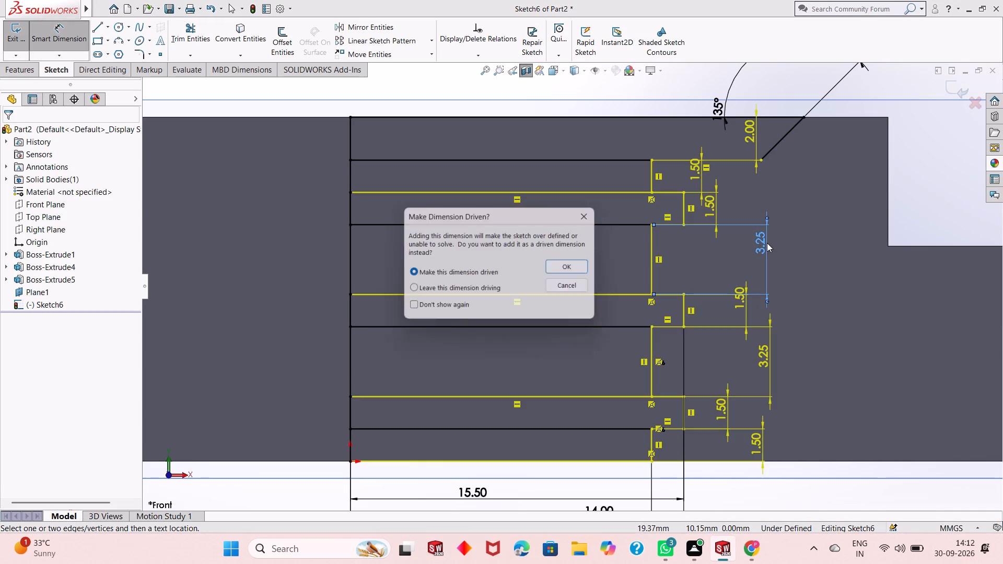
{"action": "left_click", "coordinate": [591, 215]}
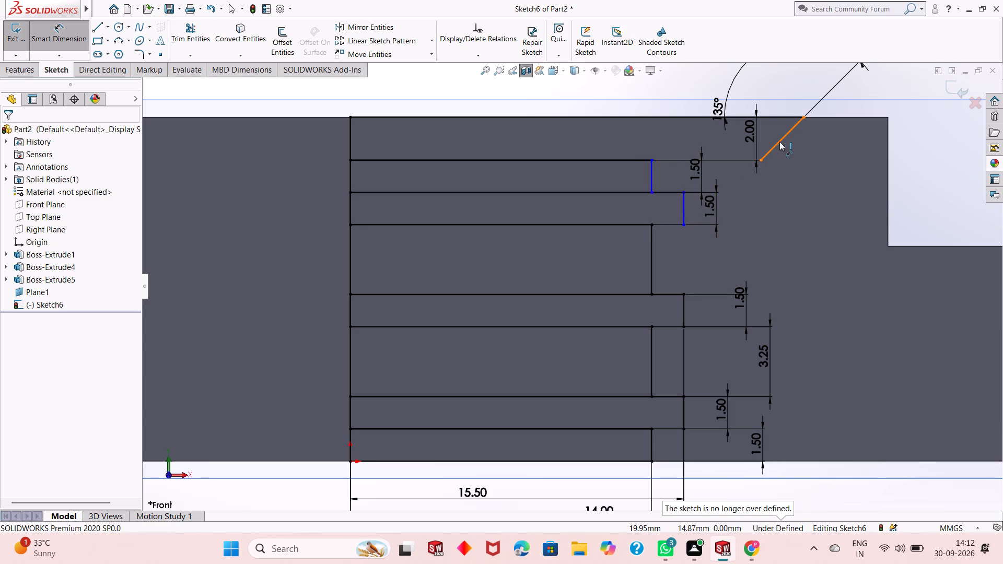
Dimension the upper band's top line at 15.5 mm and the short horizontal line above it at 14 mm.
{"action": "left_click", "coordinate": [632, 192]}
{"action": "left_click", "coordinate": [632, 178]}
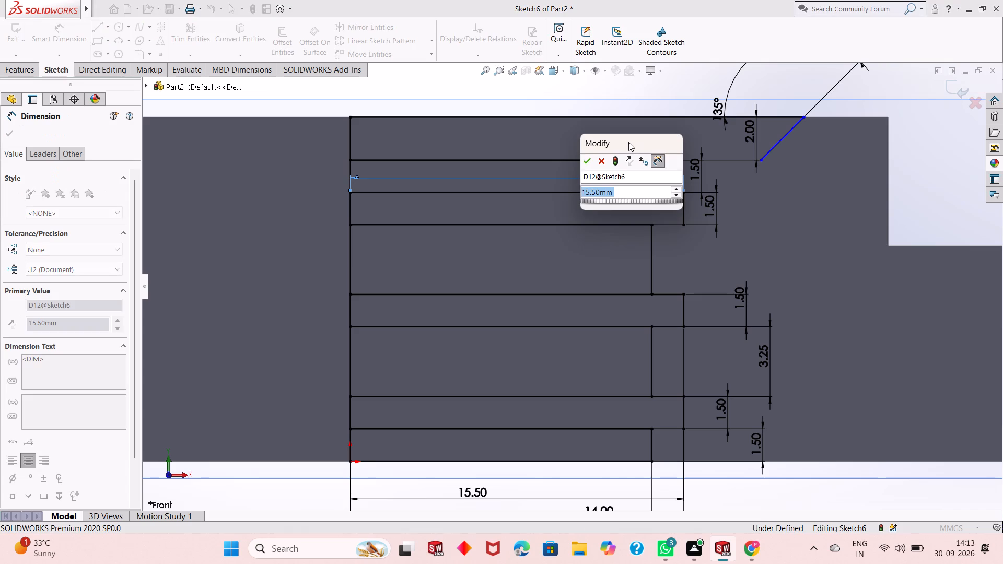
{"action": "left_click", "coordinate": [591, 161]}
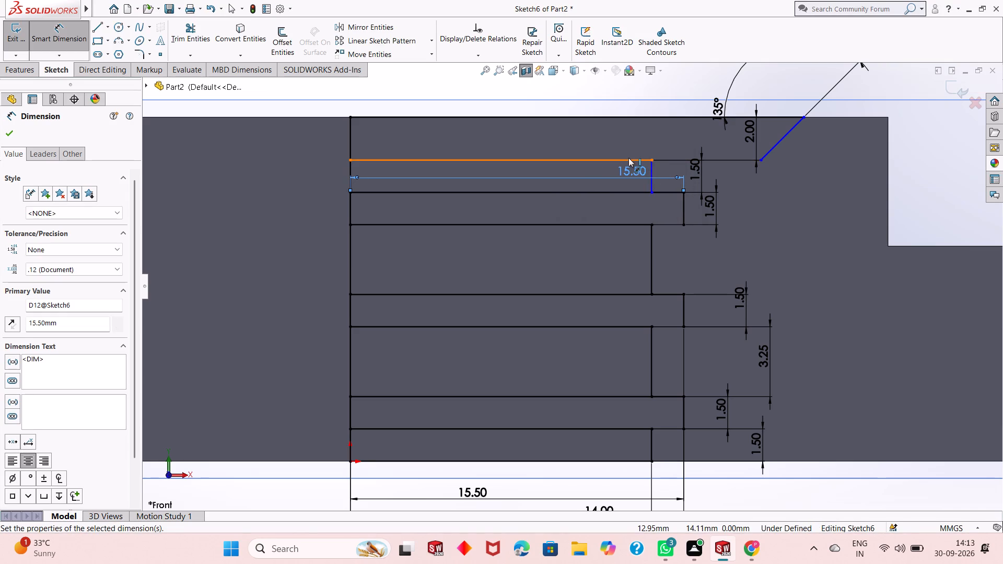
{"action": "left_click", "coordinate": [626, 158]}
{"action": "left_click", "coordinate": [630, 141]}
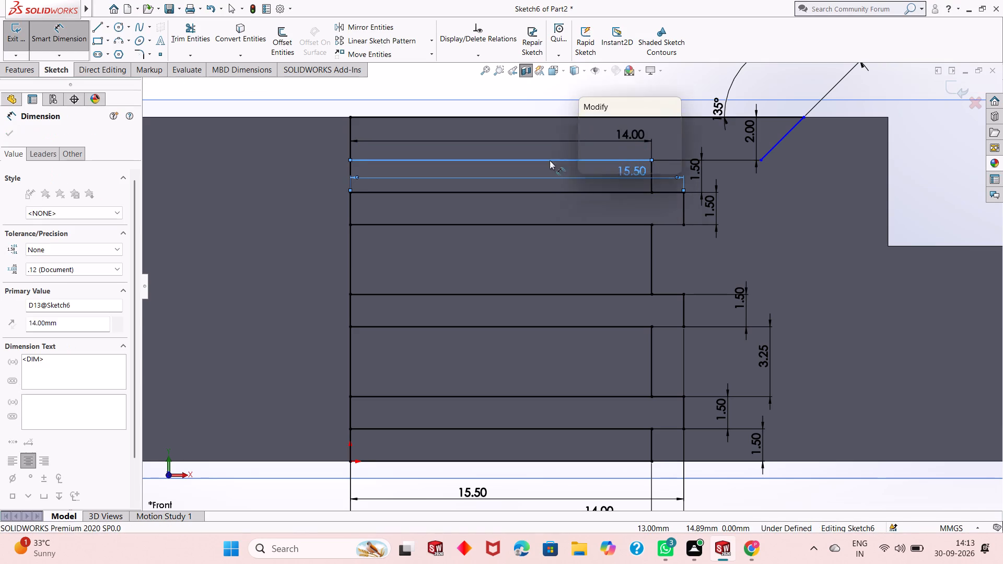
{"action": "left_click", "coordinate": [586, 122]}
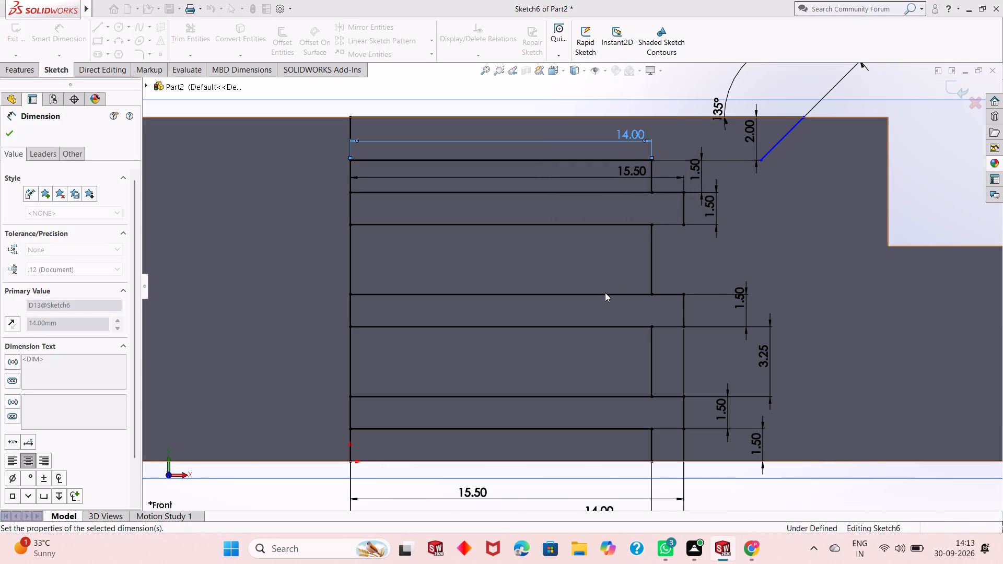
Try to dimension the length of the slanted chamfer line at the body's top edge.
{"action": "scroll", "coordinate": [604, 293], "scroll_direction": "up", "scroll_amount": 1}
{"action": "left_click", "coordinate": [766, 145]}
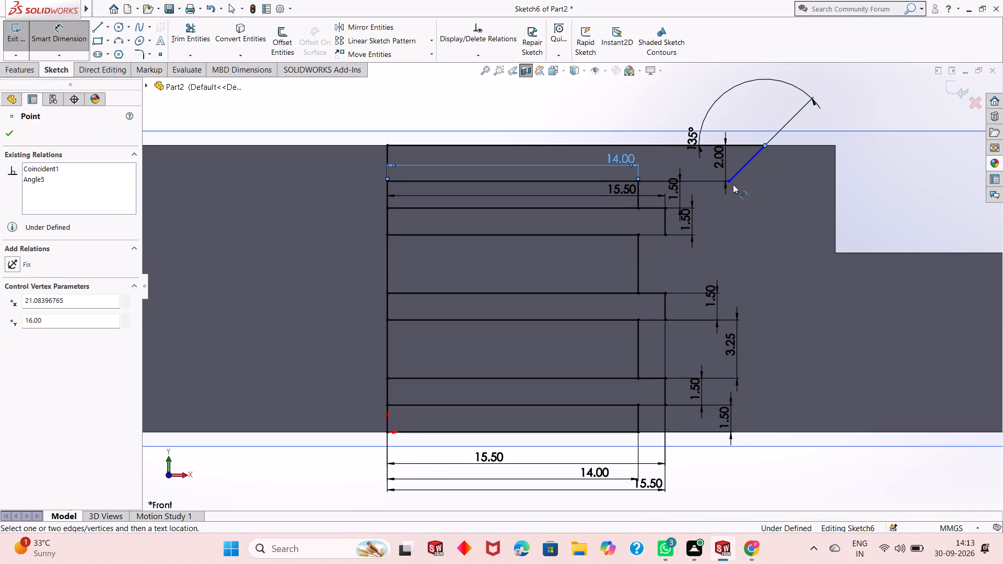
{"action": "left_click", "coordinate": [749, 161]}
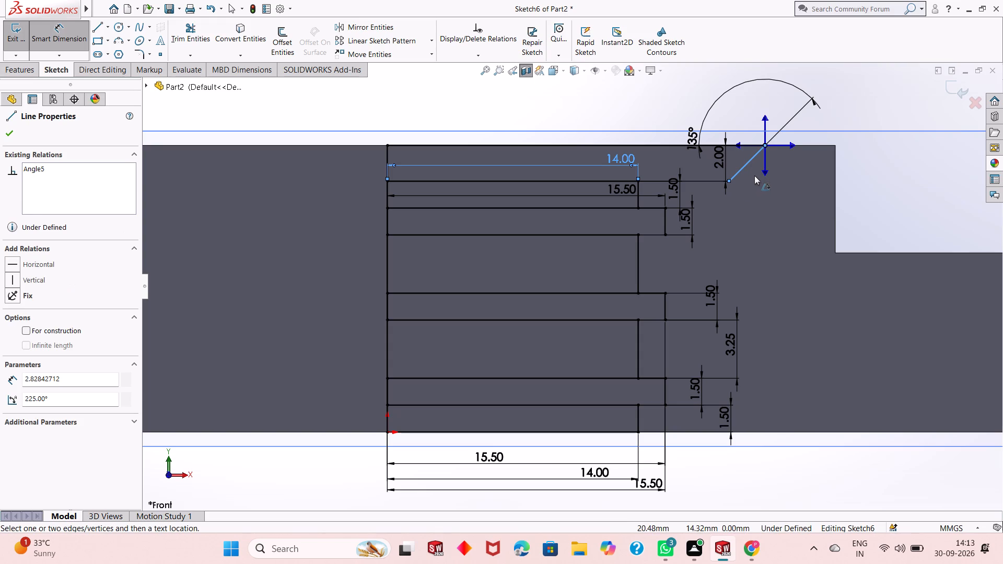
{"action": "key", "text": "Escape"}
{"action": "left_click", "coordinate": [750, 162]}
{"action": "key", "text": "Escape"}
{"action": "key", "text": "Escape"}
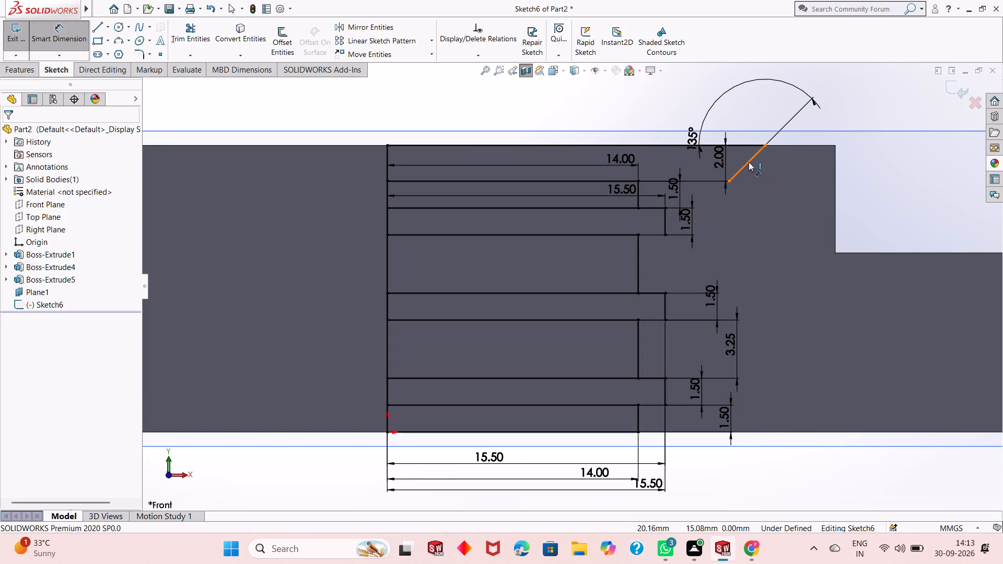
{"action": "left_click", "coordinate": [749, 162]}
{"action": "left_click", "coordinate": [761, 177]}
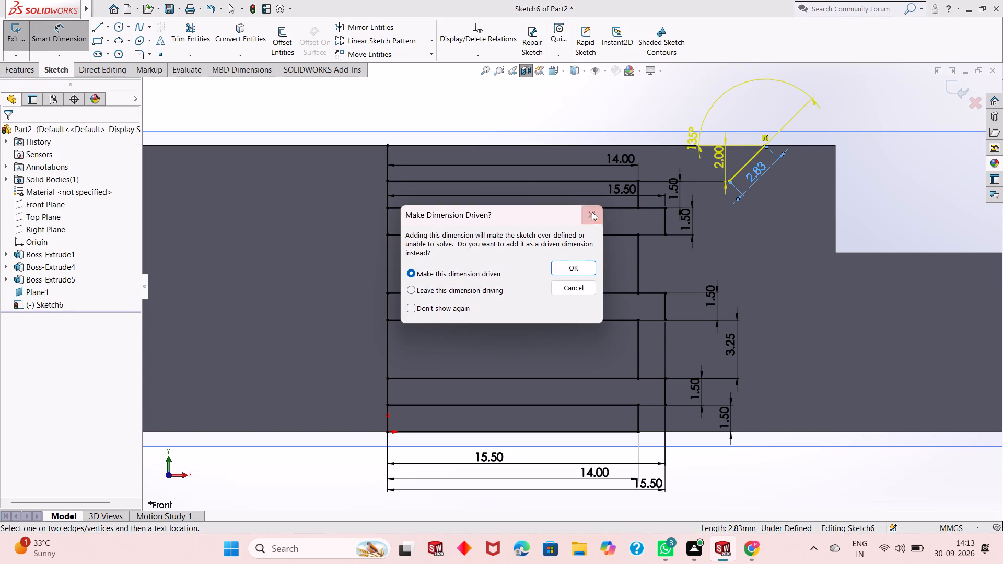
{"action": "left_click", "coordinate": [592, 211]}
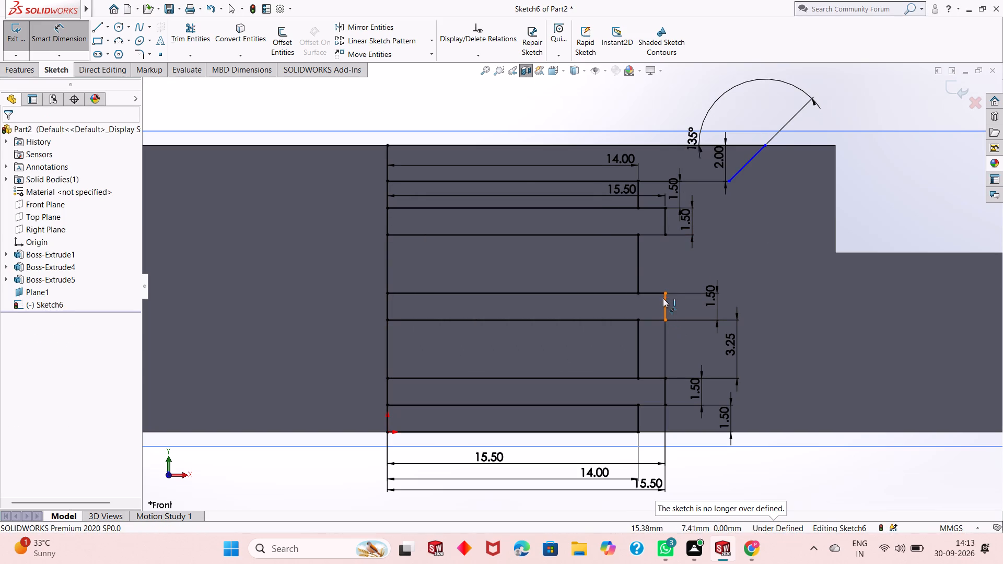
Dimension the horizontal distance from the middle band's outer upper corner to the slanted line's lower end at about 3.58 mm.
{"action": "left_click", "coordinate": [663, 293]}
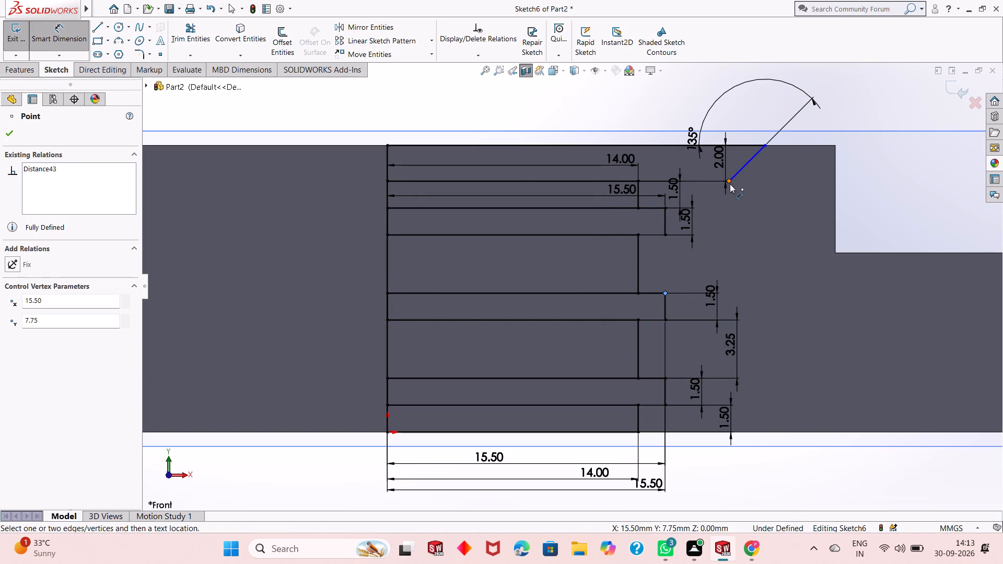
{"action": "left_click", "coordinate": [730, 184]}
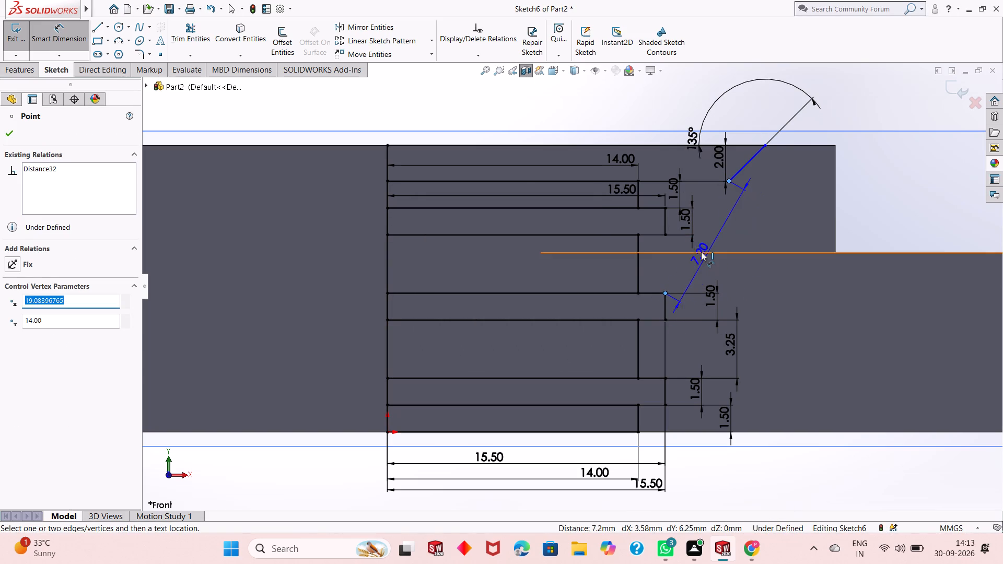
{"action": "left_click", "coordinate": [687, 310]}
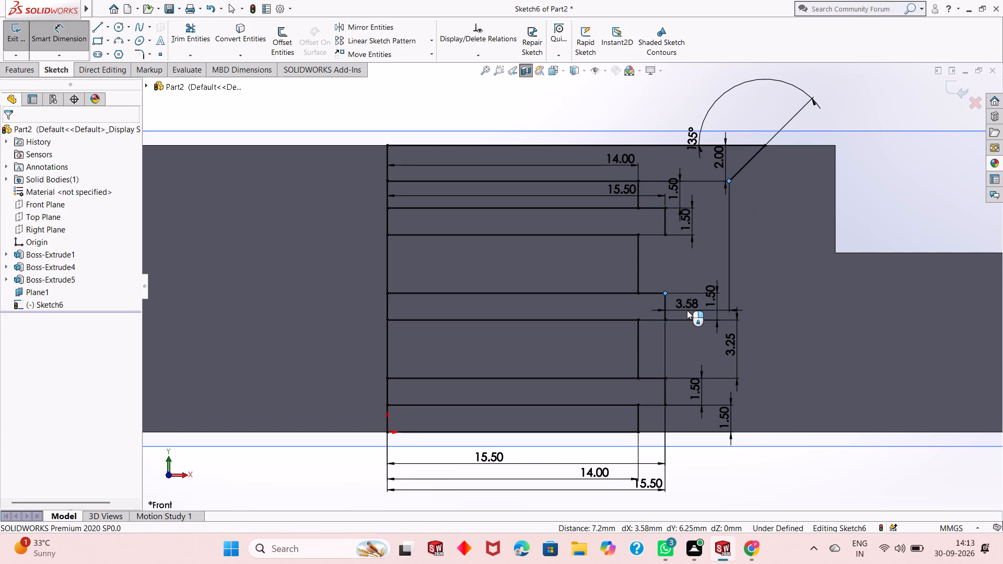
{"action": "left_click", "coordinate": [644, 292]}
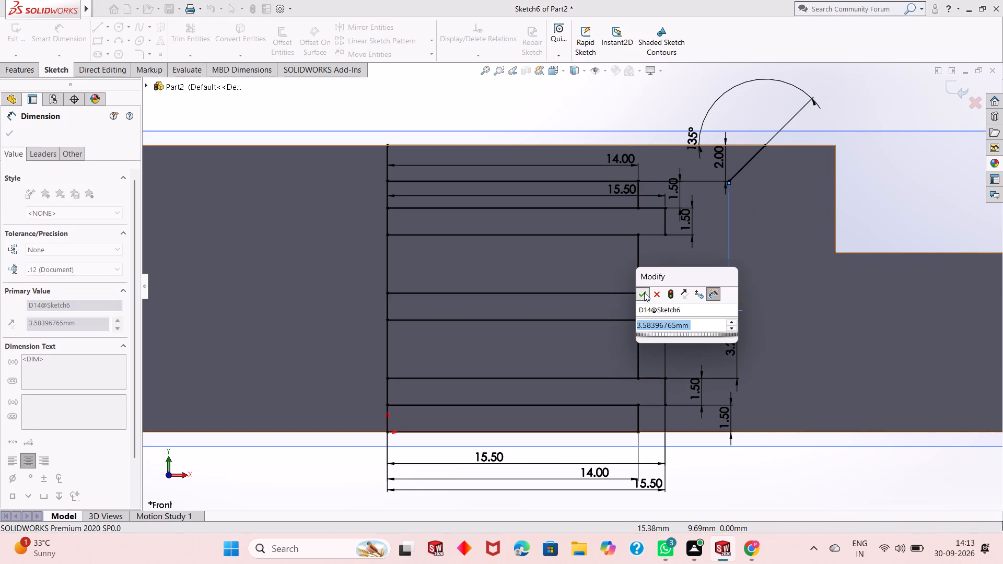
{"action": "key", "text": "Escape"}
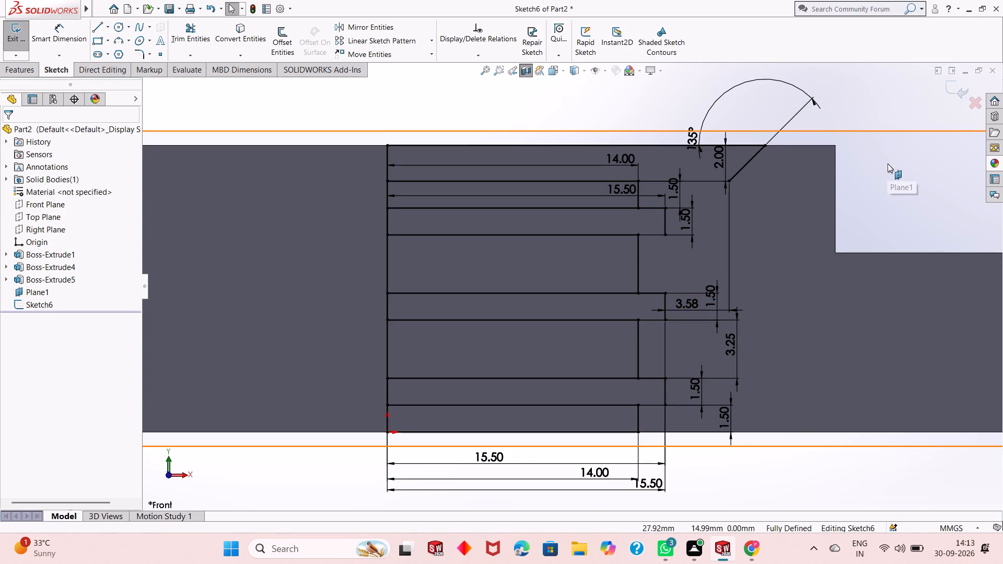
Examine the dimensioned stepped recess profile within the sectioned body.
{"action": "right_click", "coordinate": [854, 75]}
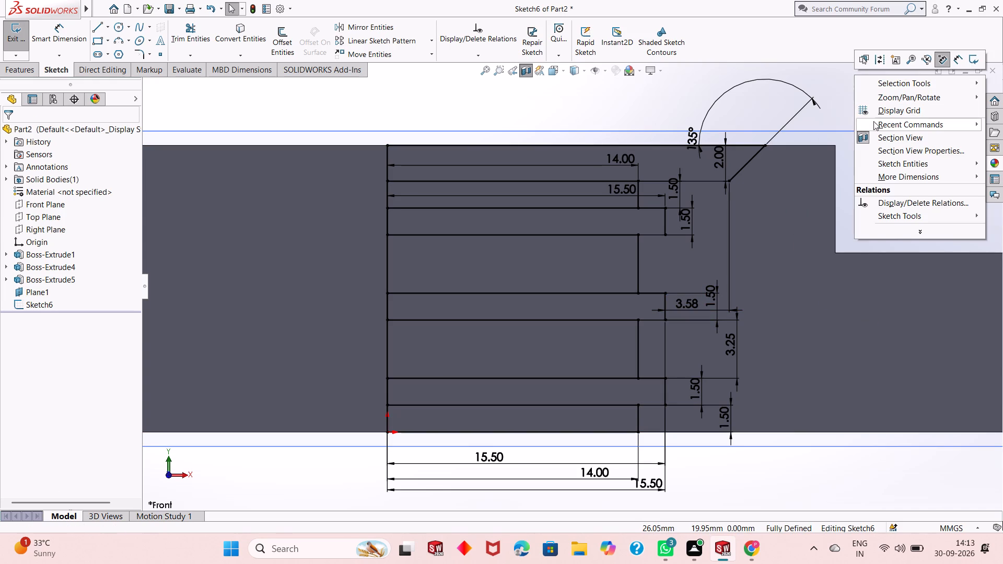
{"action": "left_click", "coordinate": [834, 93]}
{"action": "scroll", "coordinate": [691, 249], "scroll_direction": "up", "scroll_amount": 1}
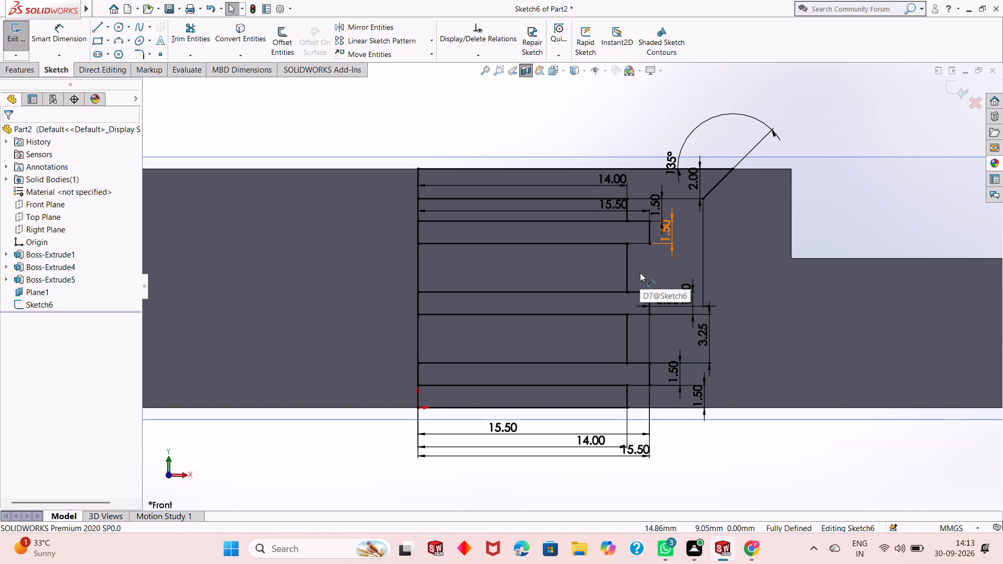
{"action": "scroll", "coordinate": [623, 333], "scroll_direction": "up", "scroll_amount": 1}
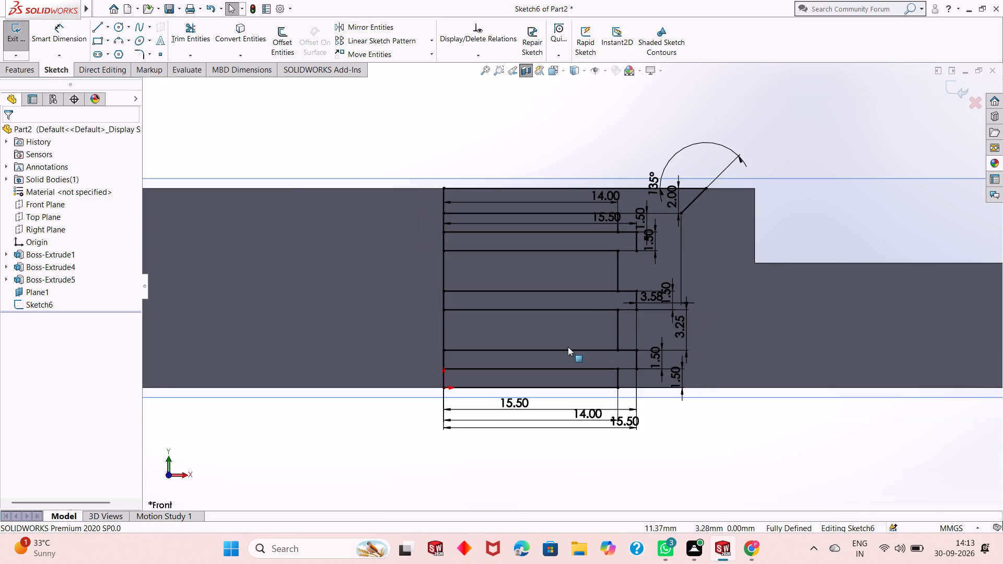
{"action": "scroll", "coordinate": [524, 347], "scroll_direction": "down", "scroll_amount": 1}
{"action": "scroll", "coordinate": [528, 347], "scroll_direction": "up", "scroll_amount": 1}
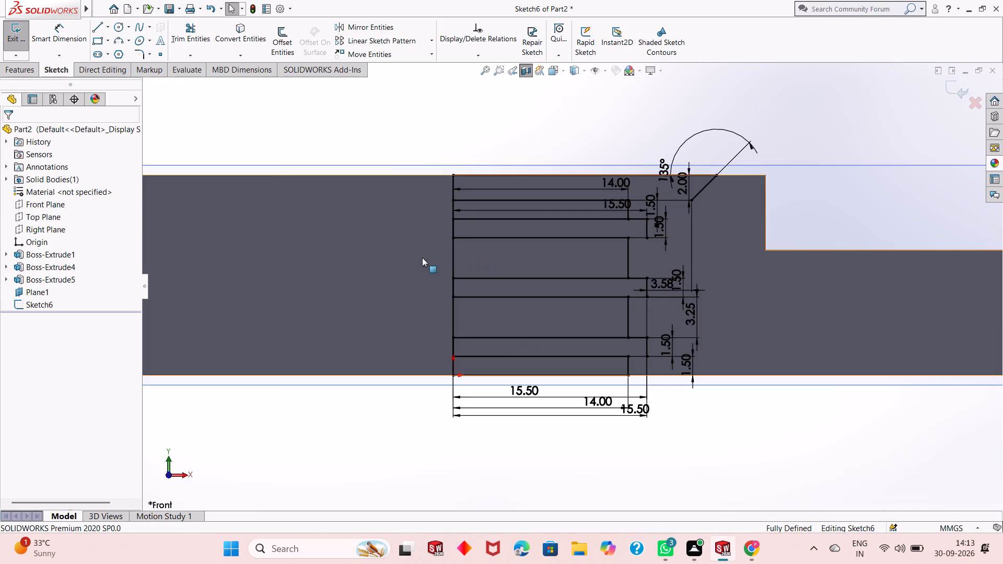
{"action": "scroll", "coordinate": [422, 257], "scroll_direction": "down", "scroll_amount": 1}
{"action": "scroll", "coordinate": [561, 276], "scroll_direction": "up", "scroll_amount": 1}
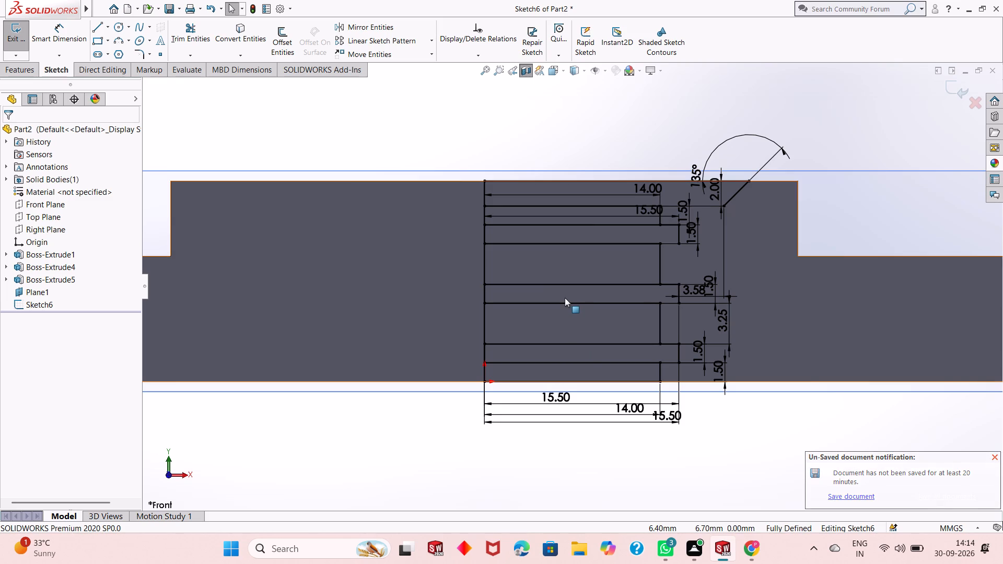
{"action": "scroll", "coordinate": [573, 290], "scroll_direction": "up", "scroll_amount": 1}
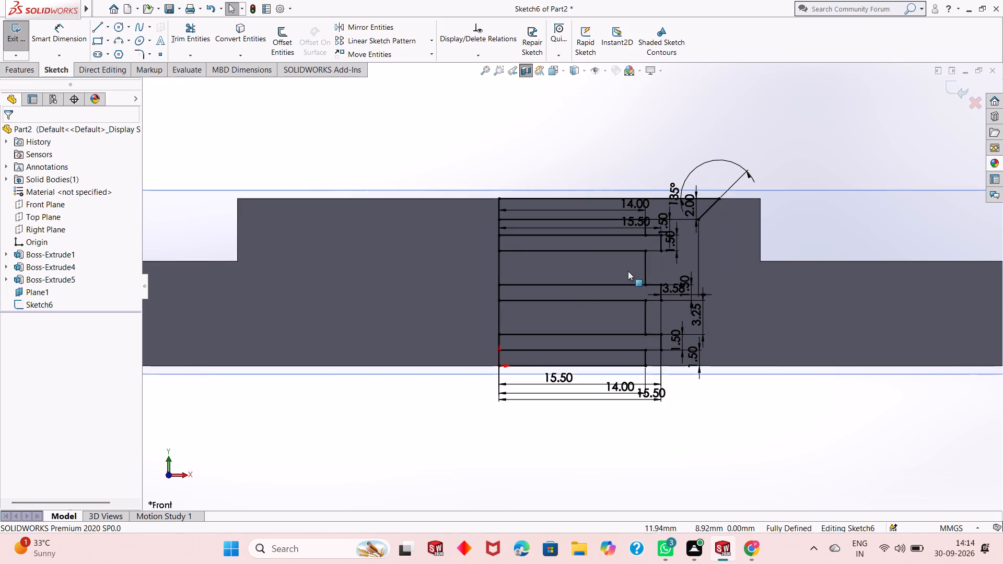
{"action": "scroll", "coordinate": [637, 269], "scroll_direction": "down", "scroll_amount": 2}
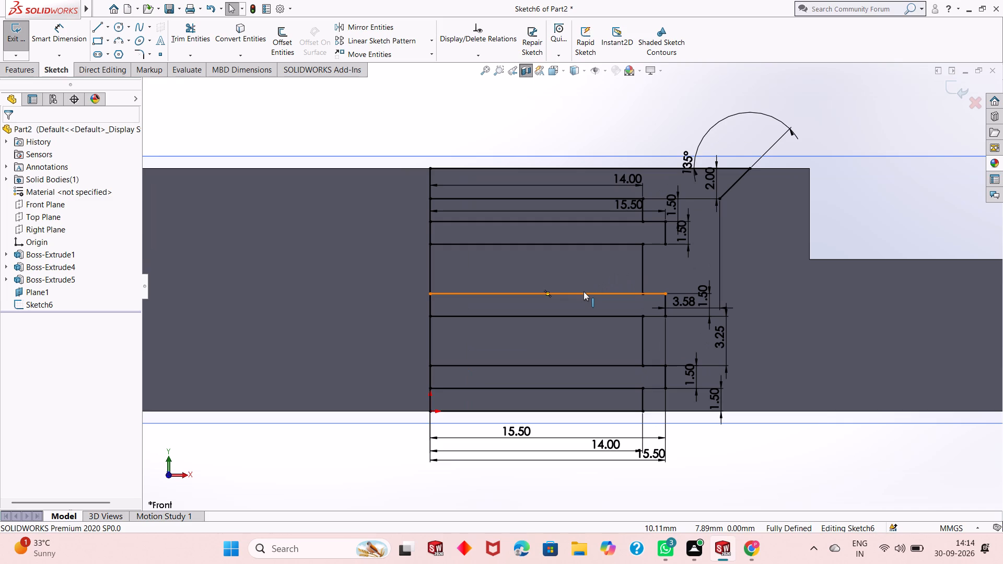
{"action": "scroll", "coordinate": [581, 293], "scroll_direction": "up", "scroll_amount": 1}
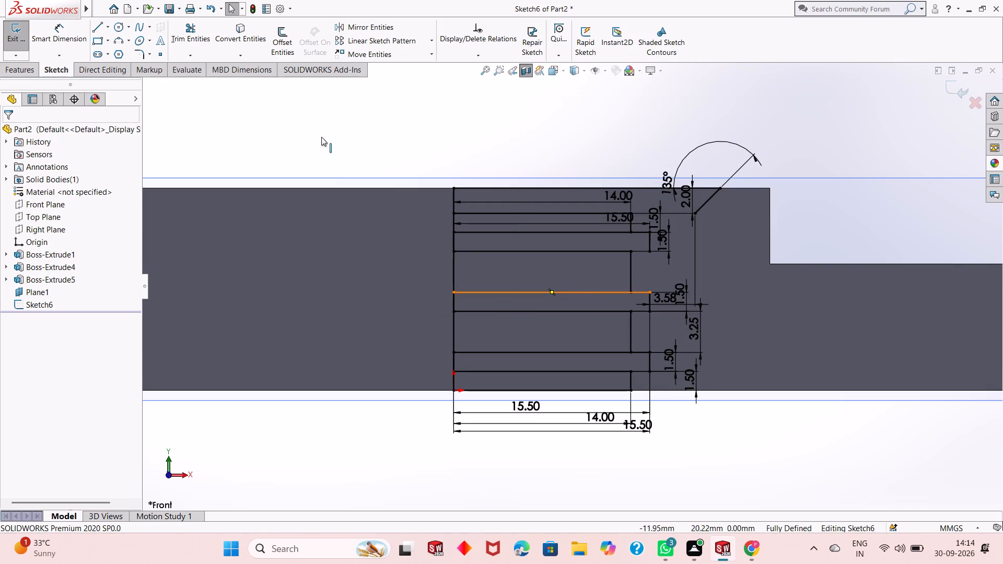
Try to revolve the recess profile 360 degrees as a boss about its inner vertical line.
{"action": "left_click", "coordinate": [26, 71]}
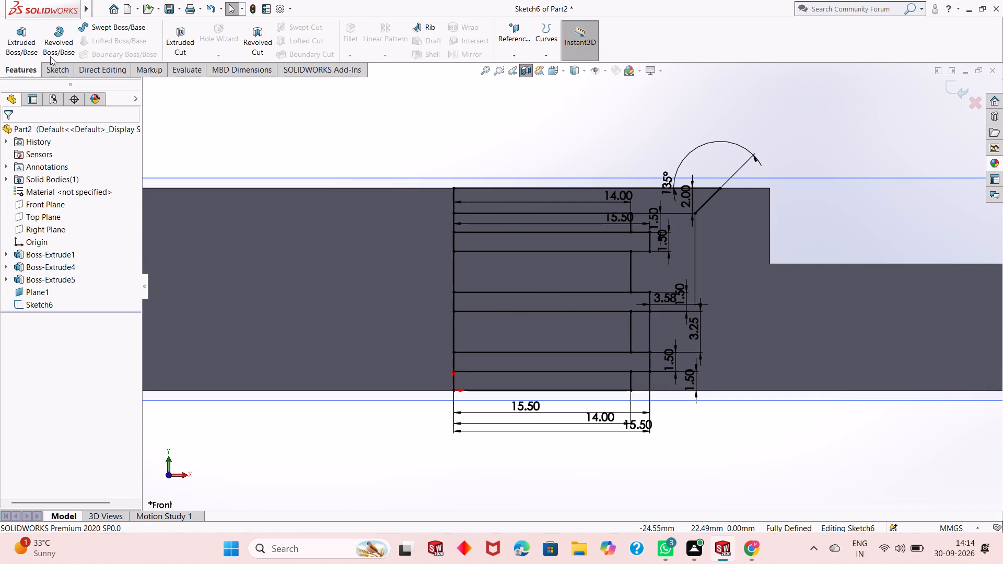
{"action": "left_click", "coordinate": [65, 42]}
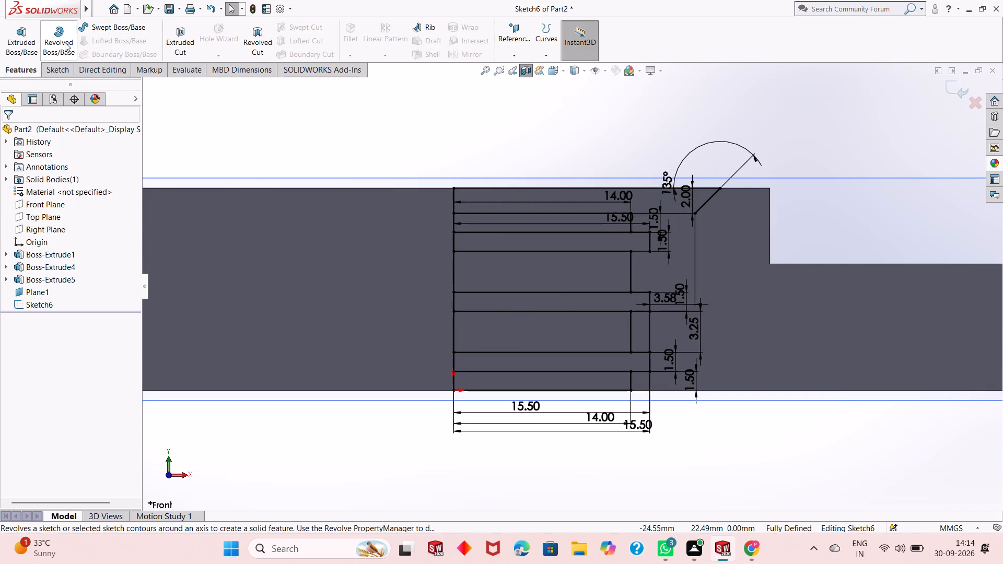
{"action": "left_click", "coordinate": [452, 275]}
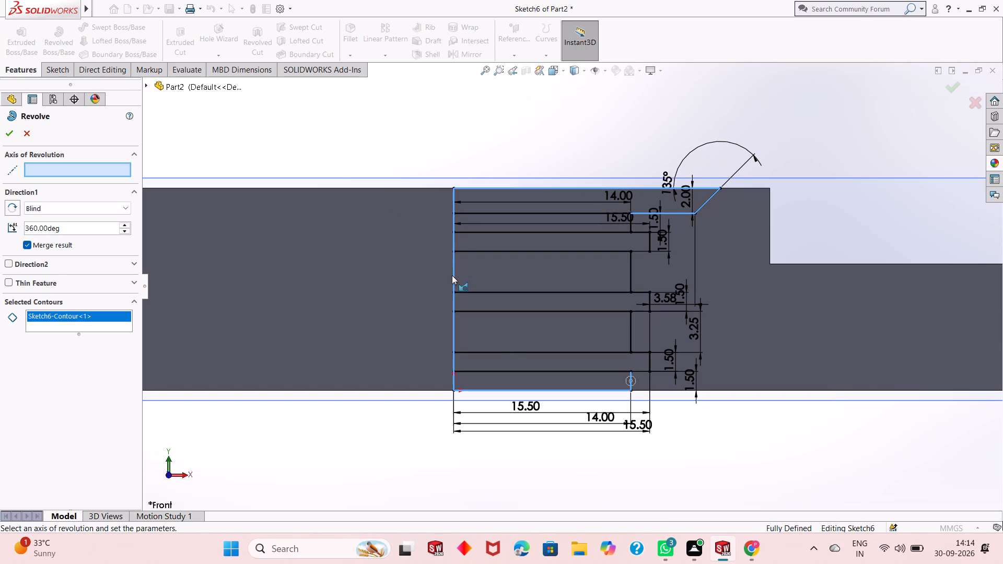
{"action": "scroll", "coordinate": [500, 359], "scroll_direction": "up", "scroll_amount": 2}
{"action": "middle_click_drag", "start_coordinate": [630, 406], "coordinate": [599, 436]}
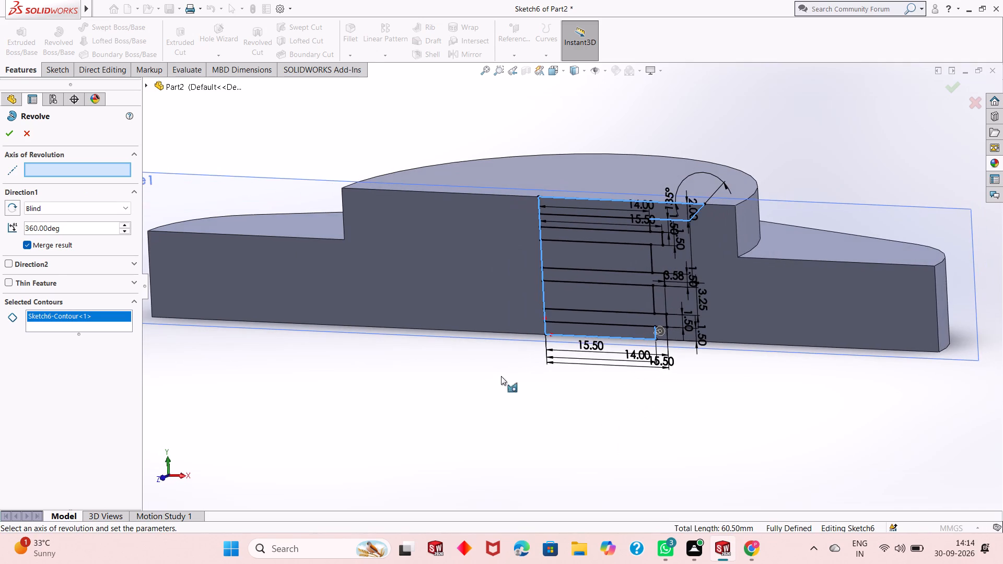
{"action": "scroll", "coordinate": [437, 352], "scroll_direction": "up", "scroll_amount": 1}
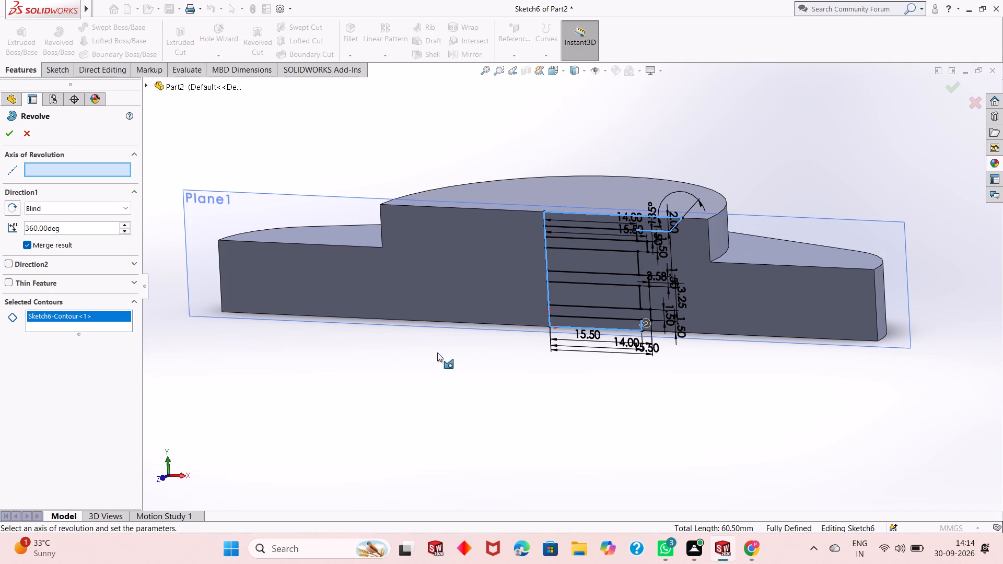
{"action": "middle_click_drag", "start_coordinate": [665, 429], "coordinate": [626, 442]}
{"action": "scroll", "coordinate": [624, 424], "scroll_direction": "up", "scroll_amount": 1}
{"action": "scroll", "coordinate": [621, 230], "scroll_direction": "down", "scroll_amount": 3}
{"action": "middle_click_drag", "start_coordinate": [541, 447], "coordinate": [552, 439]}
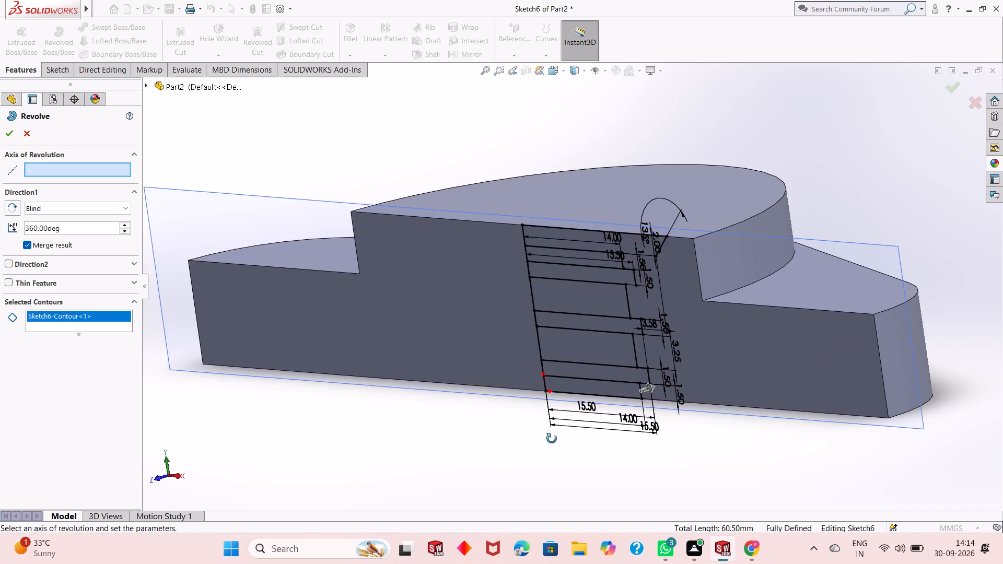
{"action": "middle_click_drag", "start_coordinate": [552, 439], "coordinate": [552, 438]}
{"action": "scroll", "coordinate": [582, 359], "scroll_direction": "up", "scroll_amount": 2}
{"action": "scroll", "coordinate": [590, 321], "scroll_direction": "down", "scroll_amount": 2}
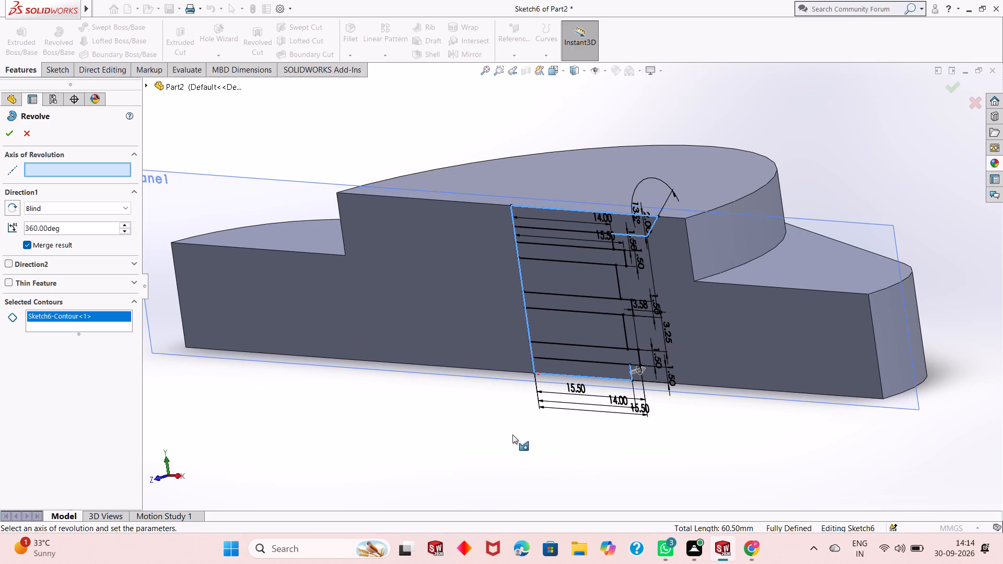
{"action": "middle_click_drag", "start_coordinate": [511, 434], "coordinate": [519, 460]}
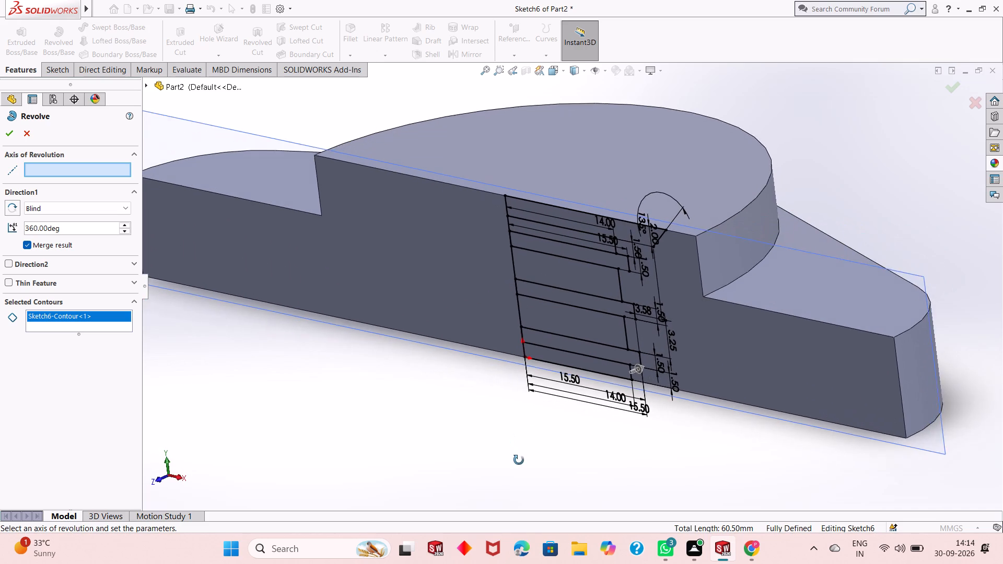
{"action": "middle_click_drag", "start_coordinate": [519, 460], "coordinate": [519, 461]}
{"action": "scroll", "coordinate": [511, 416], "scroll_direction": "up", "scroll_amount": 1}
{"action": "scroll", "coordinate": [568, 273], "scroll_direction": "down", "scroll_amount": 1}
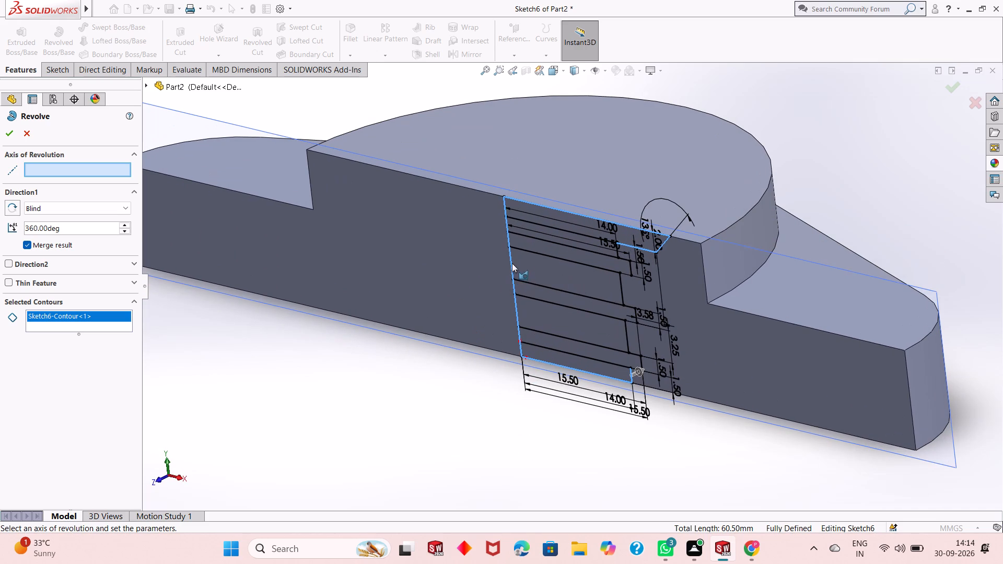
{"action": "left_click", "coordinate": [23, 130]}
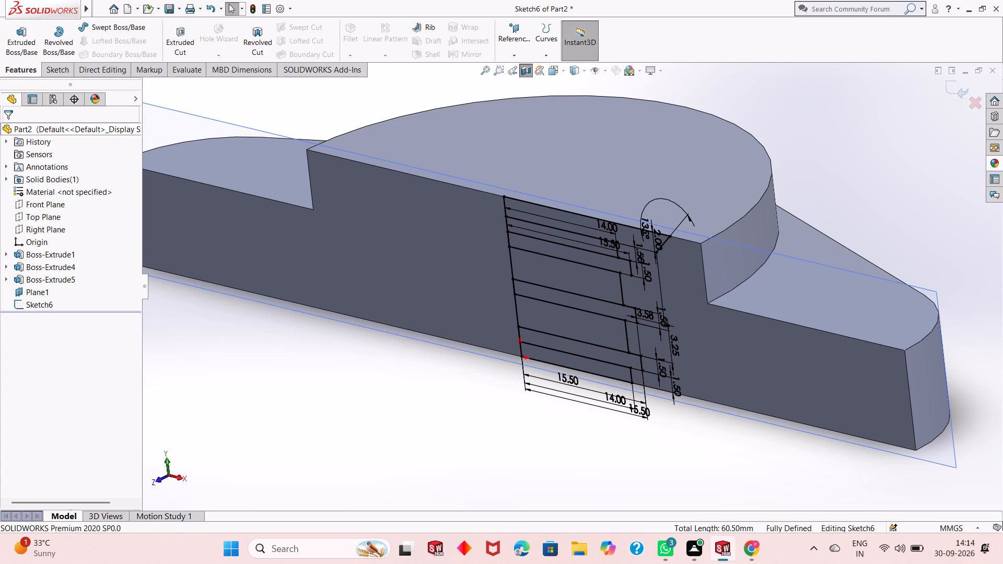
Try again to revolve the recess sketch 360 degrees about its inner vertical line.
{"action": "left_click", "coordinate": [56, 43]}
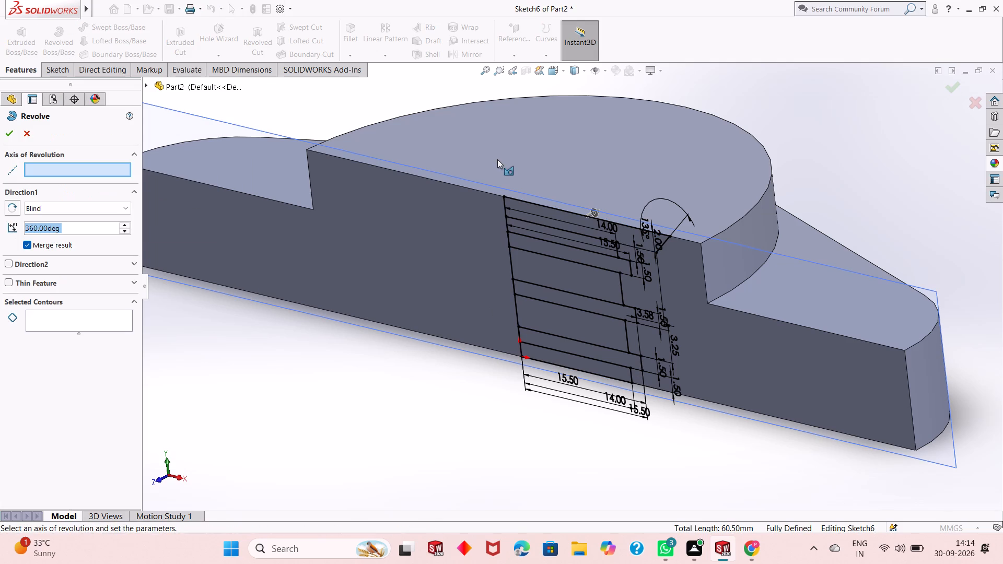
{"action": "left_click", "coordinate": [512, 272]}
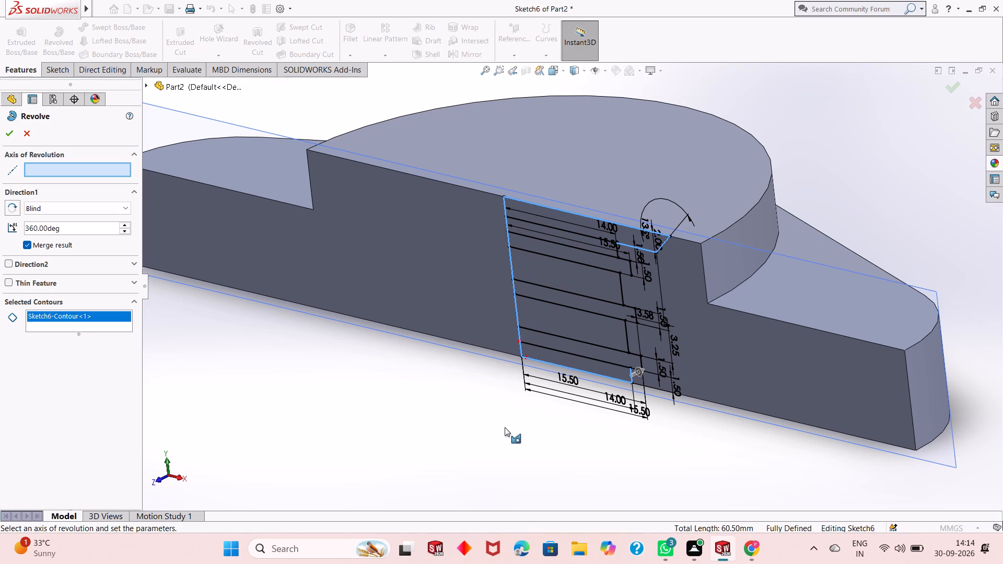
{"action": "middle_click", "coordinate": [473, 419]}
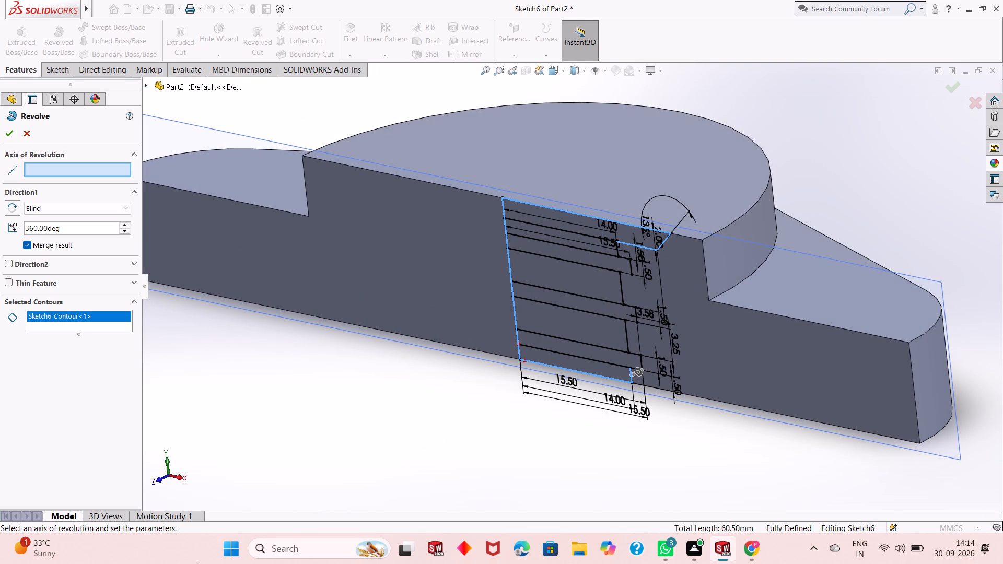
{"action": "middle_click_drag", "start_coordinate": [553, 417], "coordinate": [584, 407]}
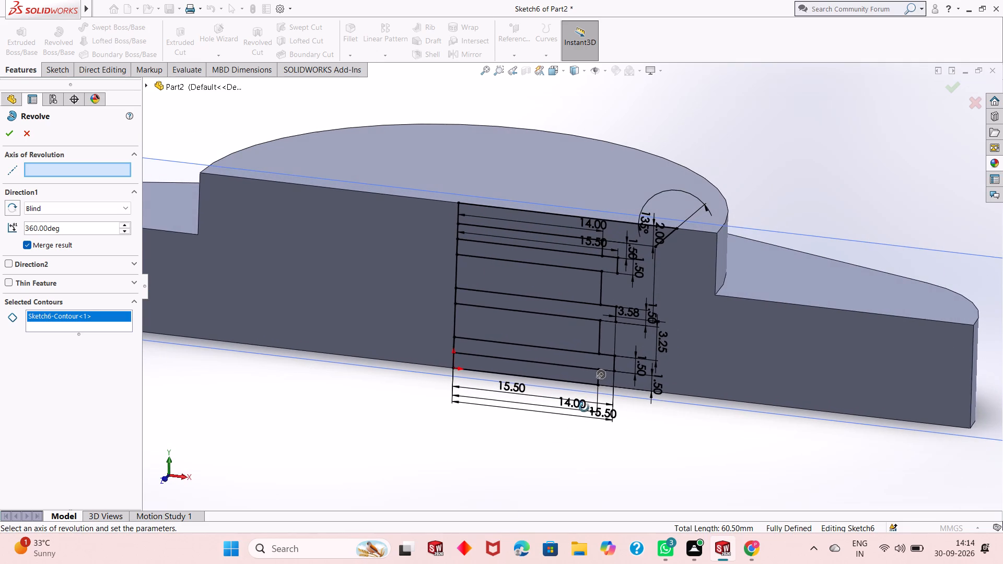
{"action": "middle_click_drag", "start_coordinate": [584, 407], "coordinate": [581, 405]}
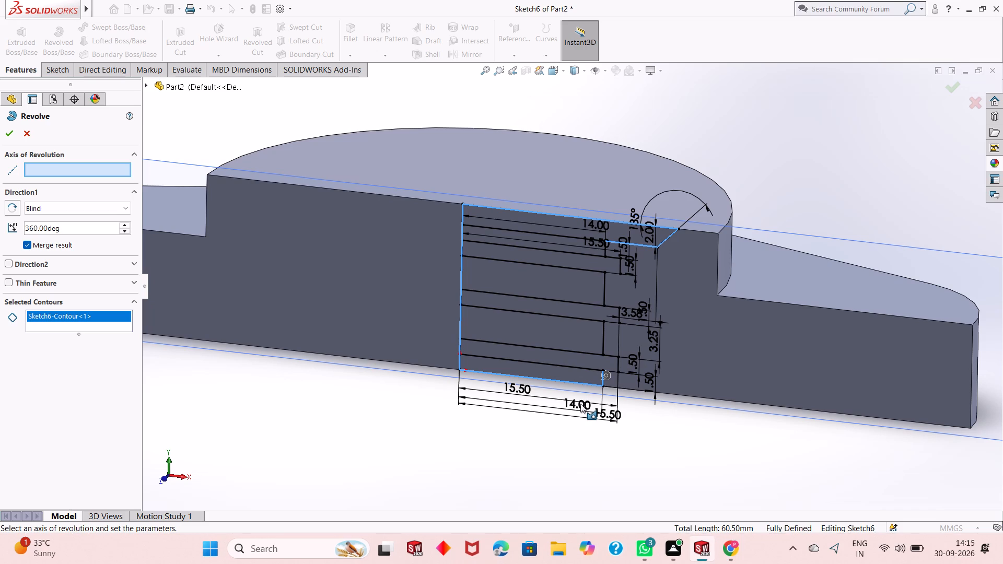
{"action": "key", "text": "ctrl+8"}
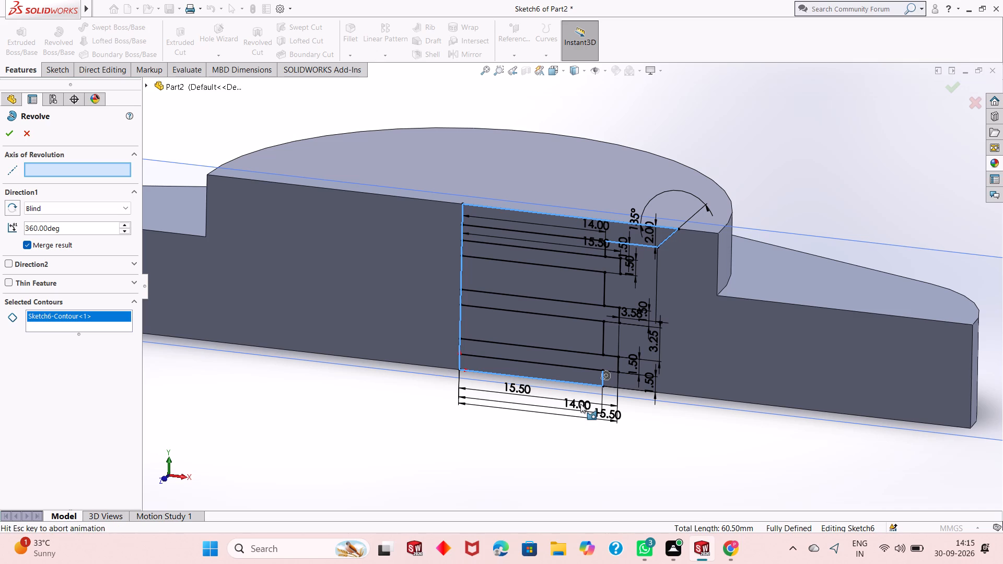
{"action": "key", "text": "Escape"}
Trim the interior spans of the lower and middle bands' horizontal lines and of the upper band's bottom line.
{"action": "scroll", "coordinate": [615, 293], "scroll_direction": "down", "scroll_amount": 5}
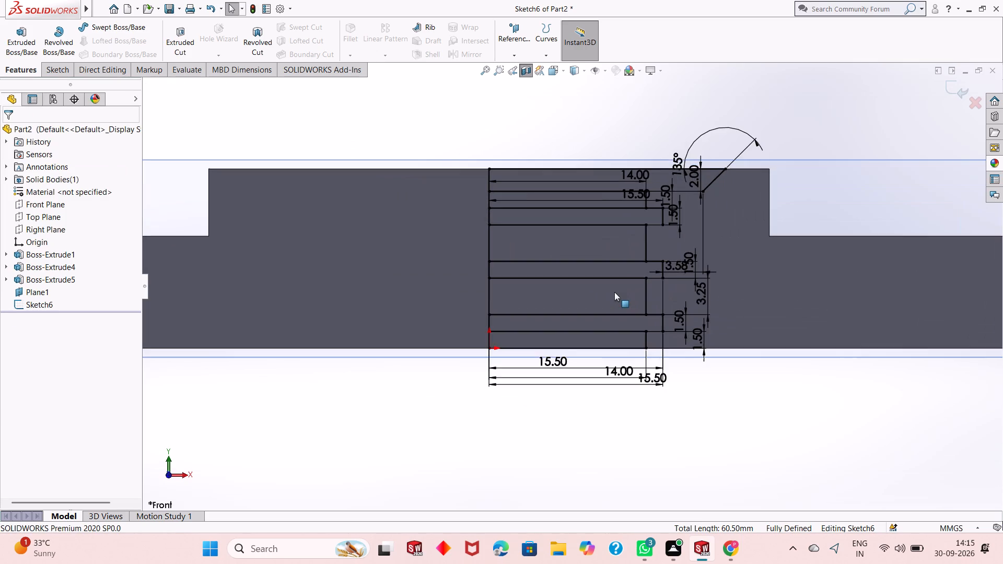
{"action": "scroll", "coordinate": [614, 292], "scroll_direction": "down", "scroll_amount": 2}
{"action": "key", "text": "Escape"}
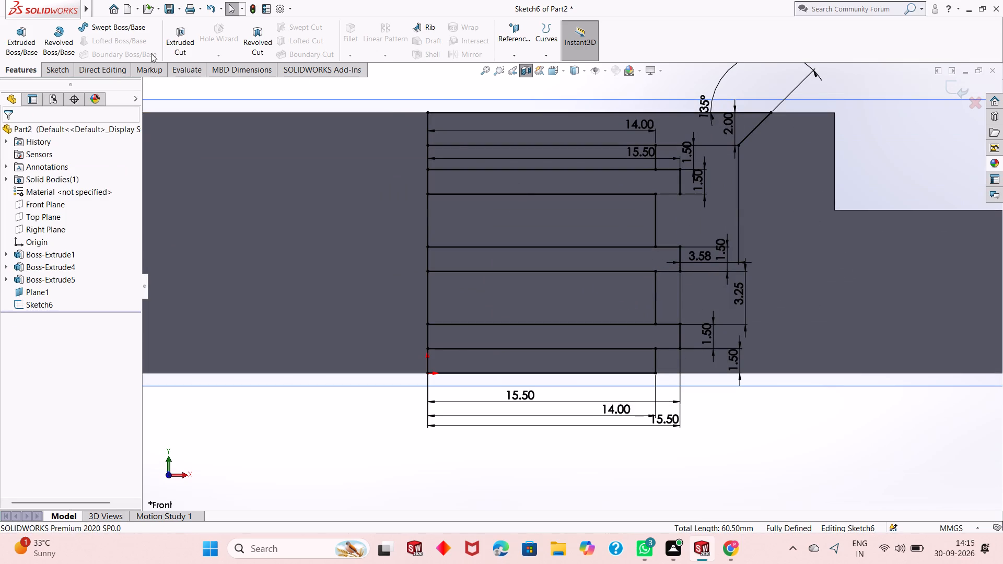
{"action": "left_click", "coordinate": [62, 66]}
{"action": "left_click", "coordinate": [181, 28]}
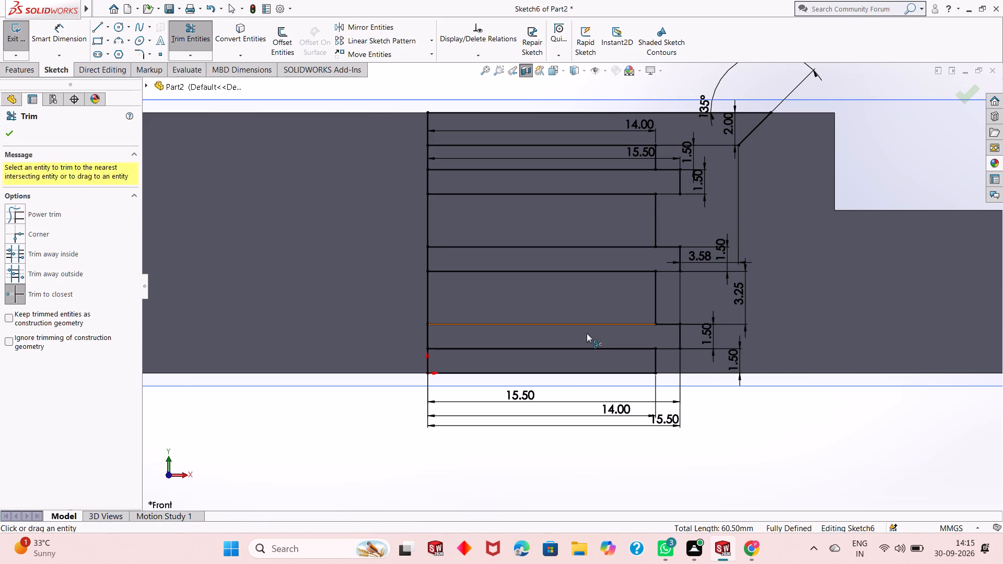
{"action": "left_click", "coordinate": [588, 350]}
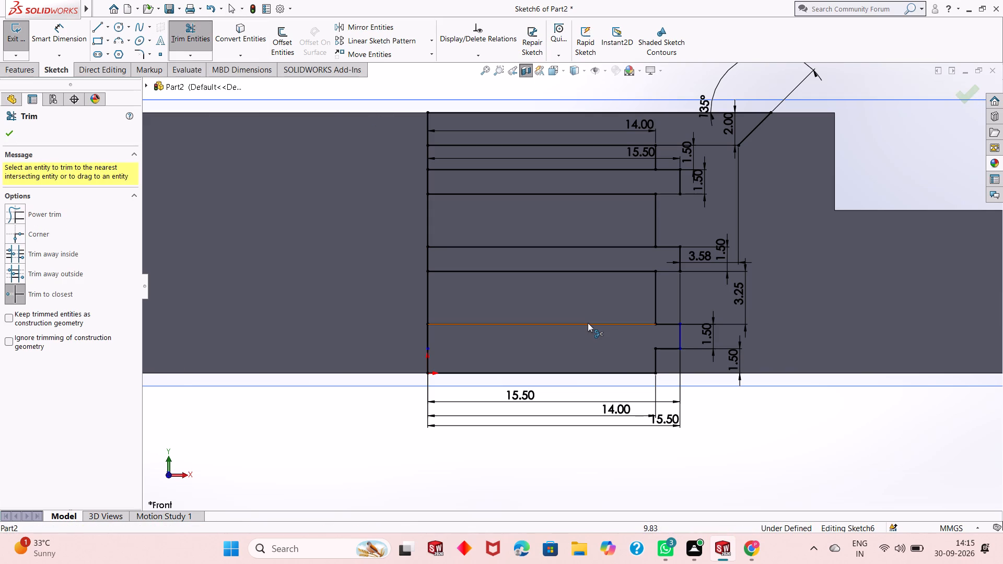
{"action": "left_click", "coordinate": [588, 323]}
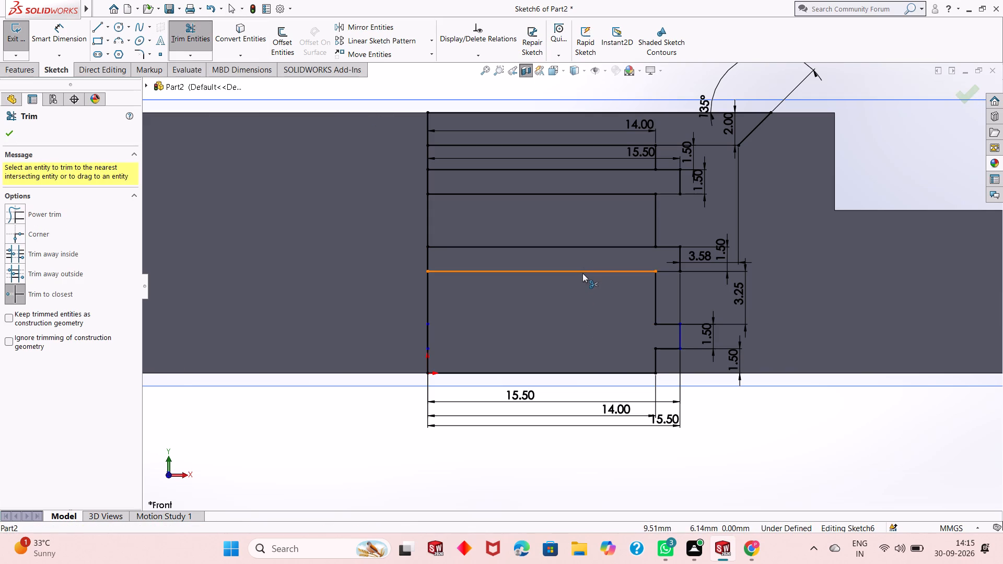
{"action": "left_click", "coordinate": [582, 273]}
{"action": "left_click", "coordinate": [588, 246]}
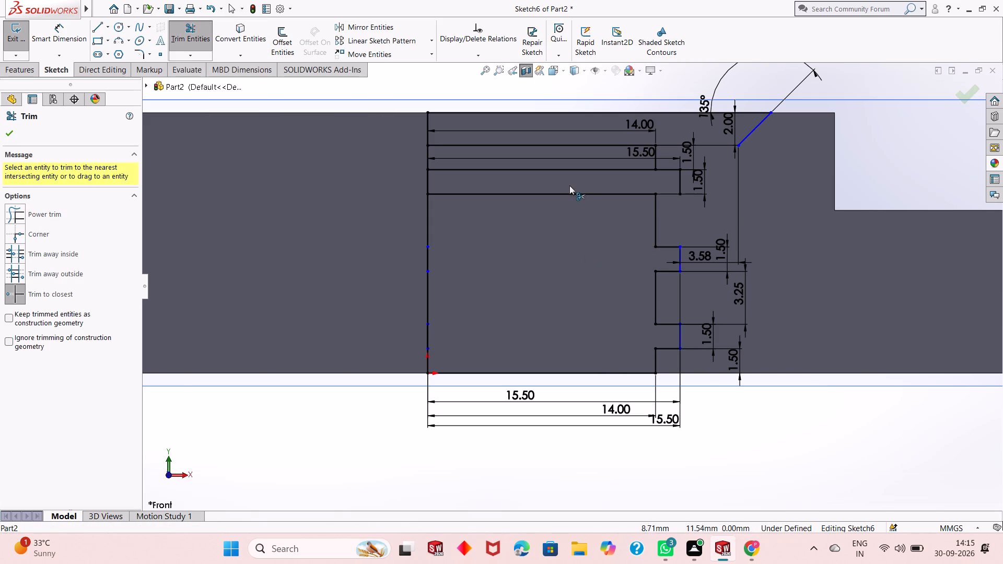
{"action": "left_click", "coordinate": [568, 195]}
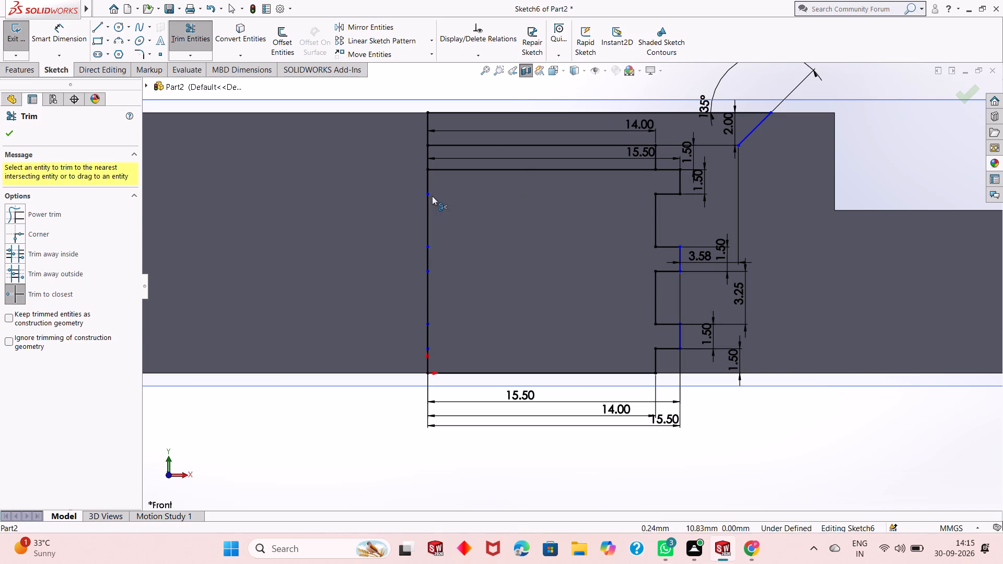
Trim the leftover short band segments lying along the profile's inner vertical line.
{"action": "left_click", "coordinate": [429, 195]}
{"action": "left_click", "coordinate": [425, 254]}
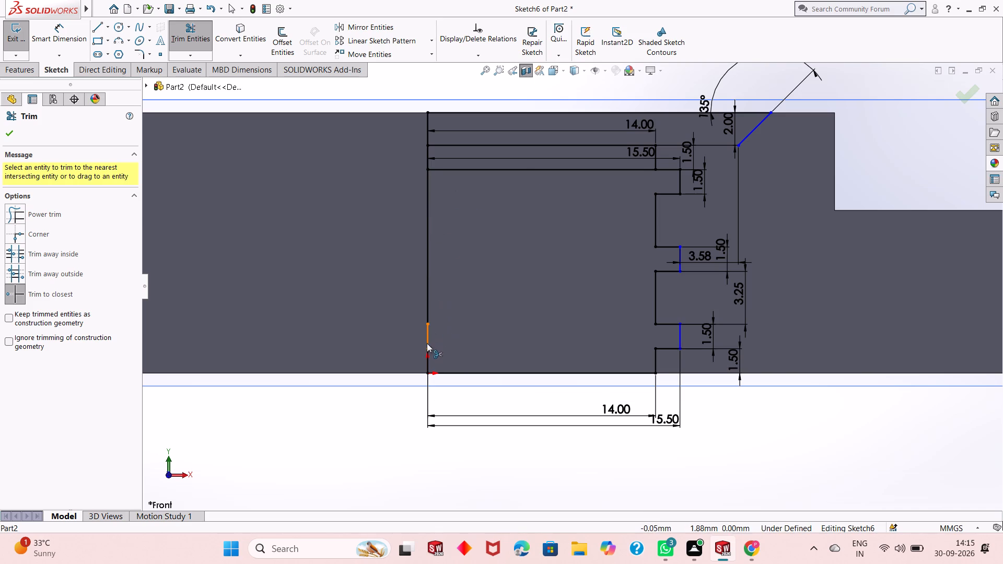
{"action": "left_click", "coordinate": [427, 344]}
Trim the interior spans of the upper band's top line and the line above it, plus the leftover on the inner vertical line.
{"action": "left_click", "coordinate": [518, 169]}
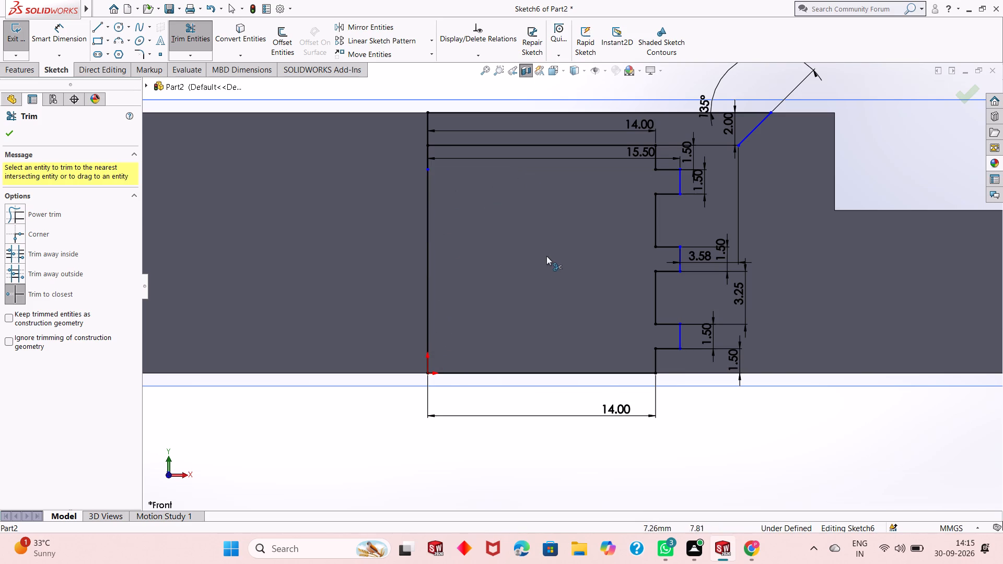
{"action": "scroll", "coordinate": [545, 261], "scroll_direction": "up", "scroll_amount": 1}
{"action": "scroll", "coordinate": [521, 144], "scroll_direction": "down", "scroll_amount": 3}
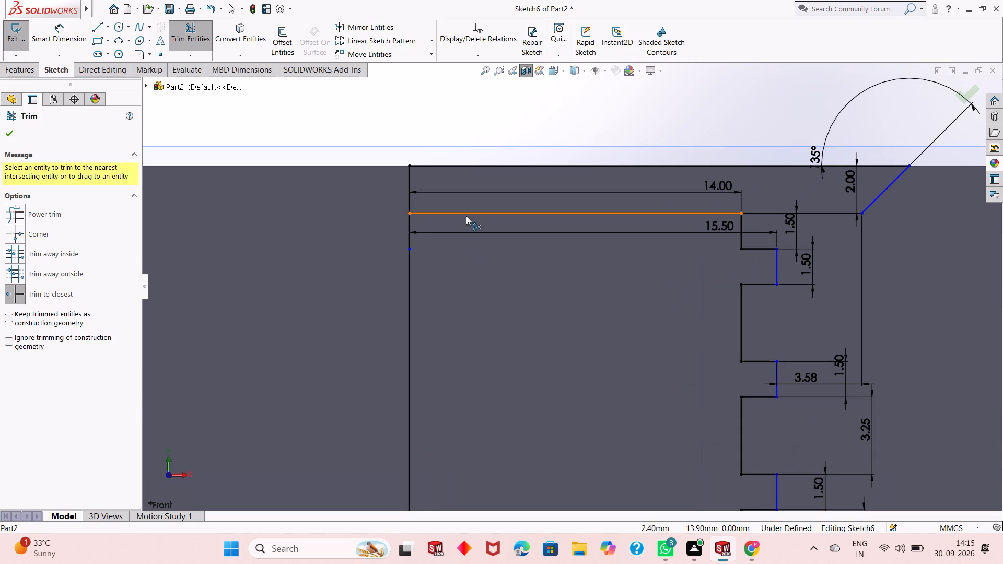
{"action": "left_click", "coordinate": [466, 216]}
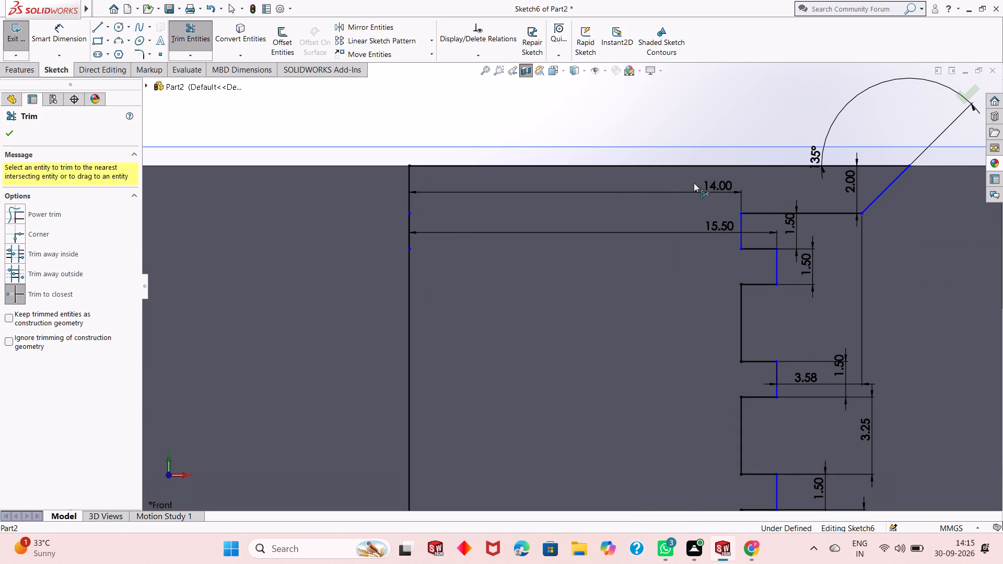
{"action": "left_click", "coordinate": [411, 241]}
{"action": "scroll", "coordinate": [540, 301], "scroll_direction": "up", "scroll_amount": 3}
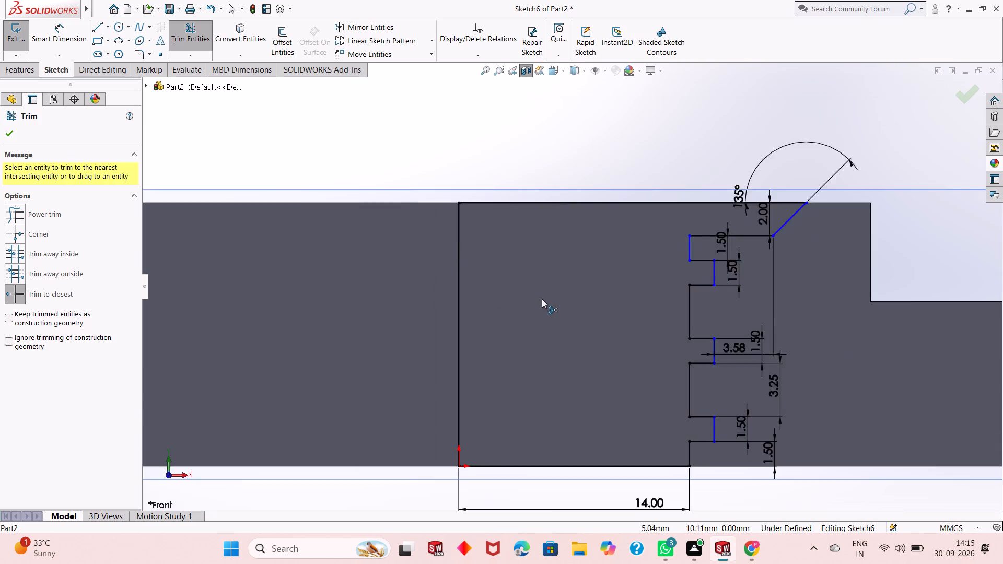
{"action": "scroll", "coordinate": [542, 299], "scroll_direction": "up", "scroll_amount": 1}
{"action": "scroll", "coordinate": [547, 320], "scroll_direction": "down", "scroll_amount": 1}
{"action": "scroll", "coordinate": [547, 320], "scroll_direction": "up", "scroll_amount": 2}
{"action": "scroll", "coordinate": [582, 359], "scroll_direction": "down", "scroll_amount": 2}
{"action": "scroll", "coordinate": [675, 291], "scroll_direction": "down", "scroll_amount": 3}
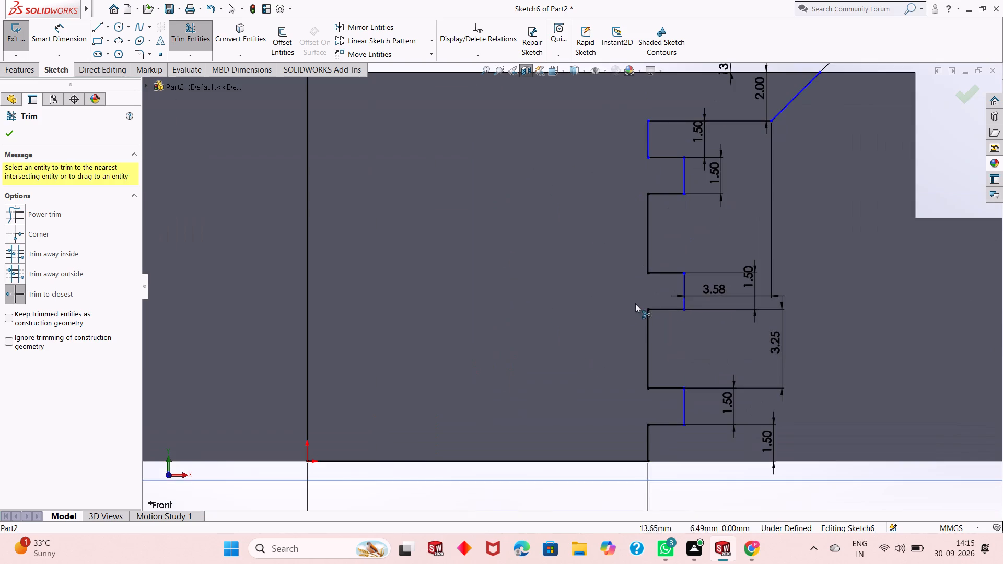
{"action": "scroll", "coordinate": [531, 309], "scroll_direction": "up", "scroll_amount": 1}
{"action": "key", "text": "Escape"}
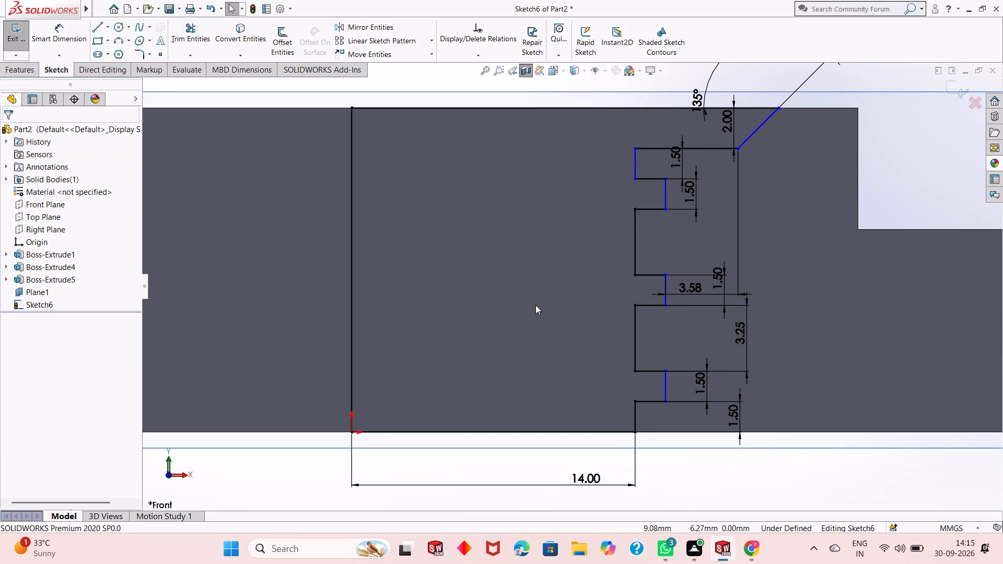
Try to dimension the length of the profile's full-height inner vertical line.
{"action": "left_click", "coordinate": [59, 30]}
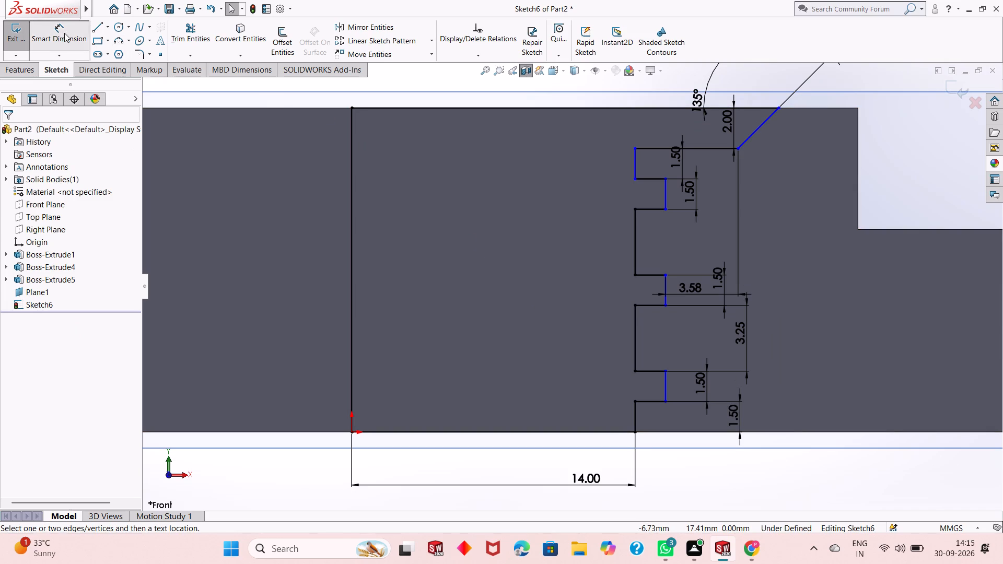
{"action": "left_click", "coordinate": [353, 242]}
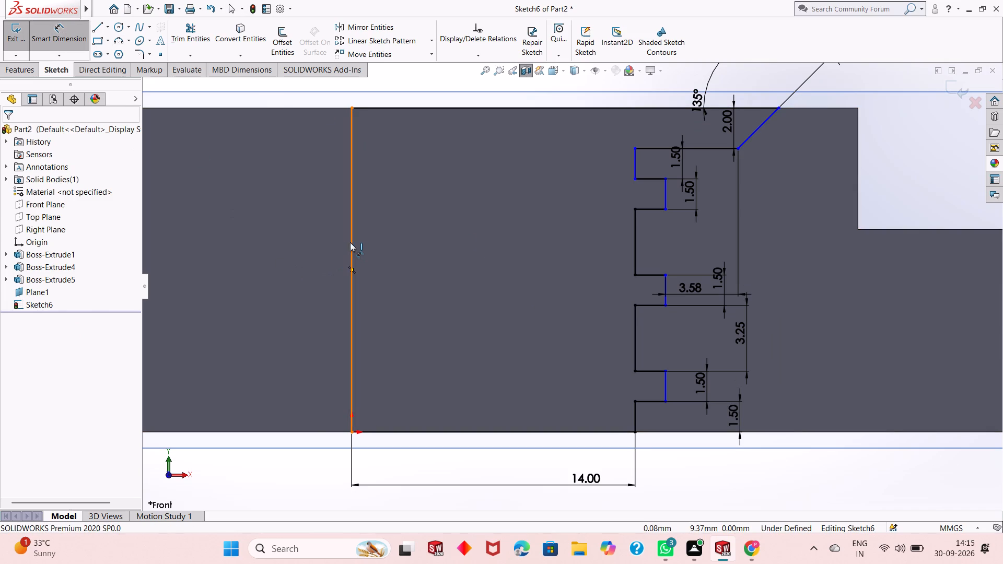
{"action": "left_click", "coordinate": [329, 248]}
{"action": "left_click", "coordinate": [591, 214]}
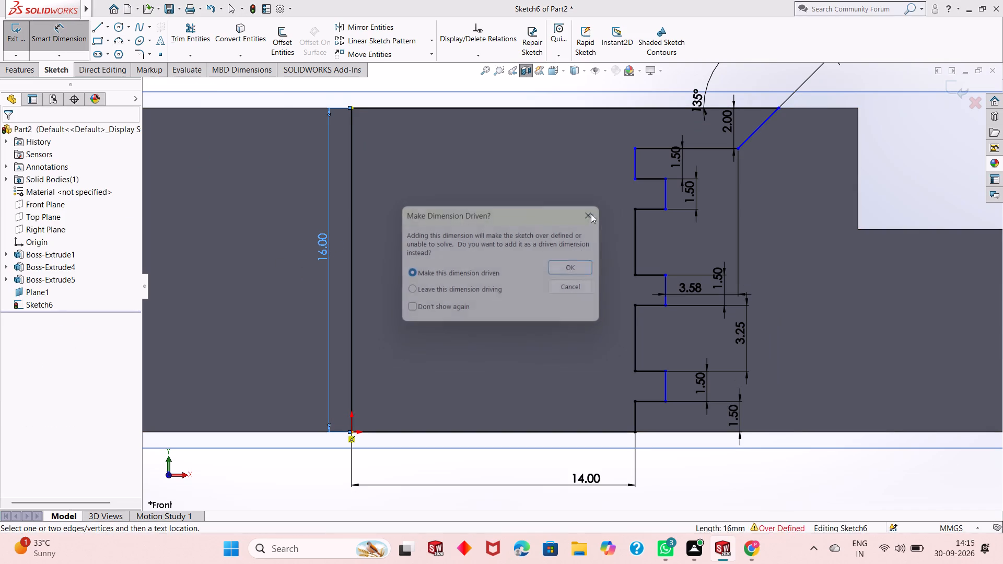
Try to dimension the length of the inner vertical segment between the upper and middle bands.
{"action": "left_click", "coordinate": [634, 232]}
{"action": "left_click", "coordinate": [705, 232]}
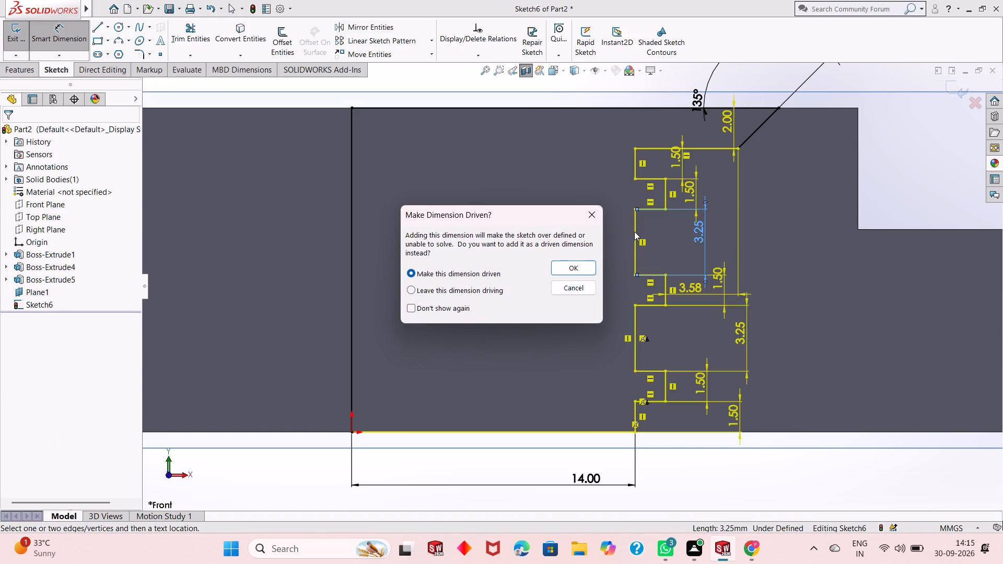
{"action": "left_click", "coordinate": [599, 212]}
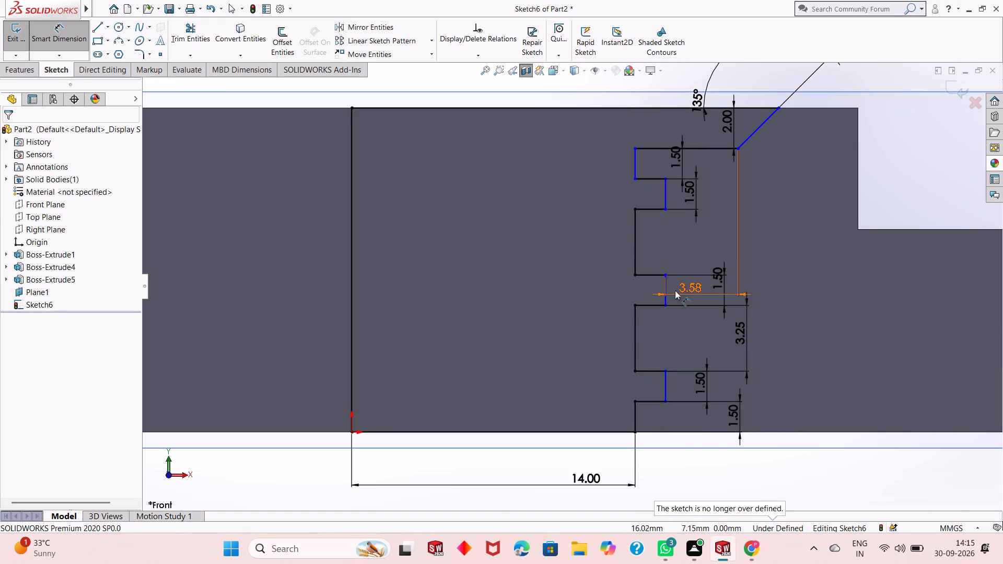
Dimension the horizontal widths of the middle, upper and lower bands, keeping their drawn sizes.
{"action": "left_click", "coordinate": [654, 307]}
{"action": "left_click", "coordinate": [654, 320]}
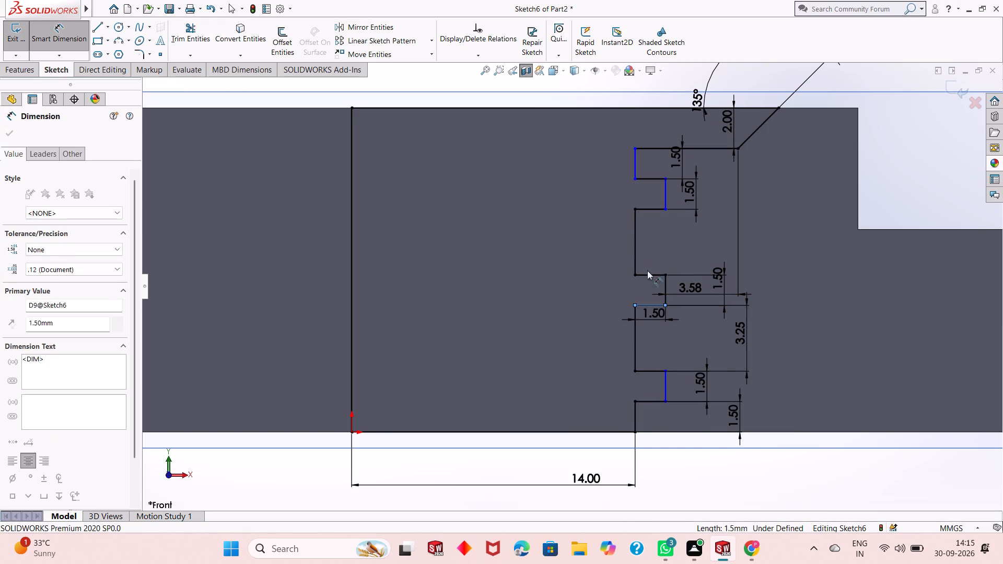
{"action": "left_click", "coordinate": [609, 305]}
{"action": "left_click", "coordinate": [649, 180]}
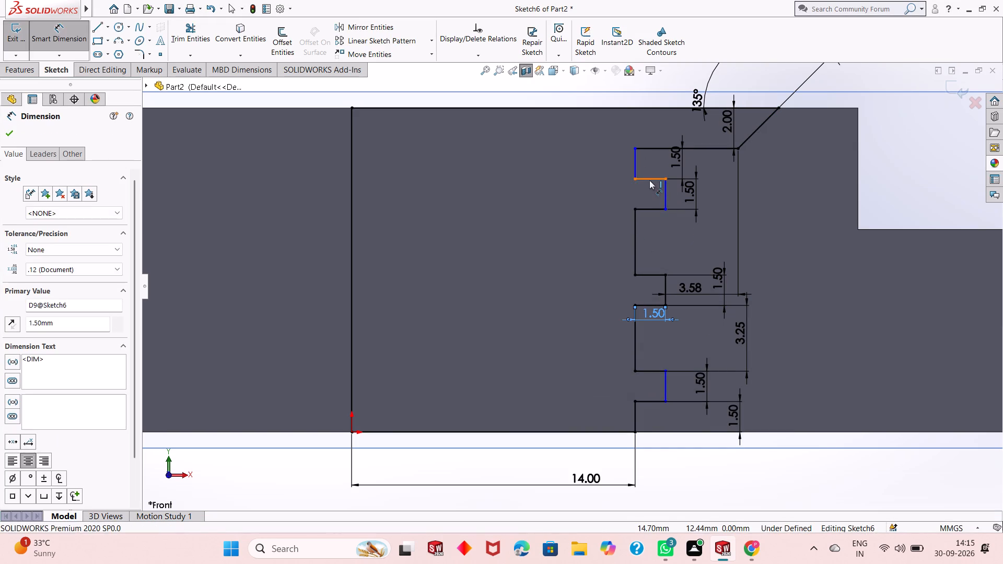
{"action": "left_click", "coordinate": [649, 195]}
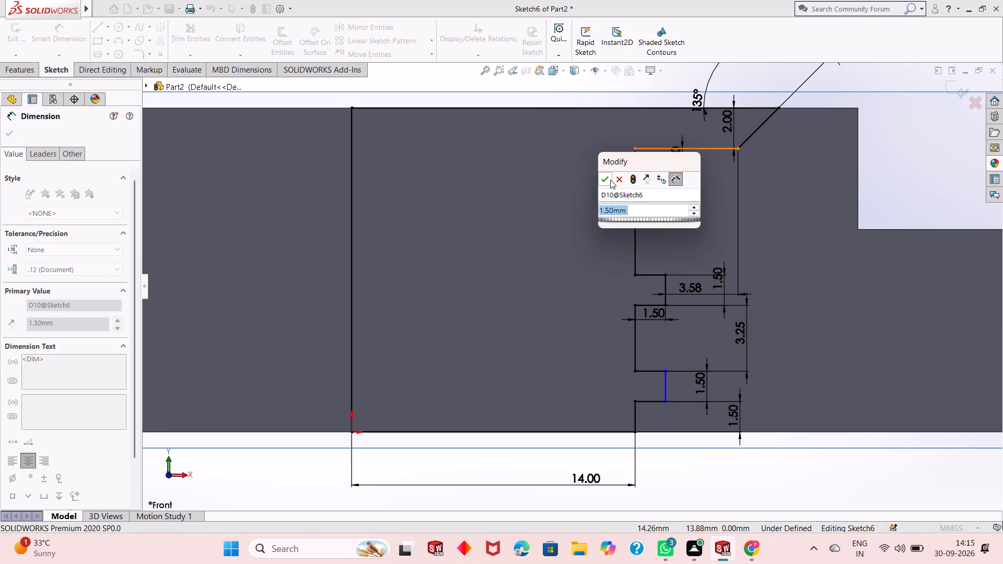
{"action": "left_click", "coordinate": [606, 180]}
{"action": "left_click", "coordinate": [647, 374]}
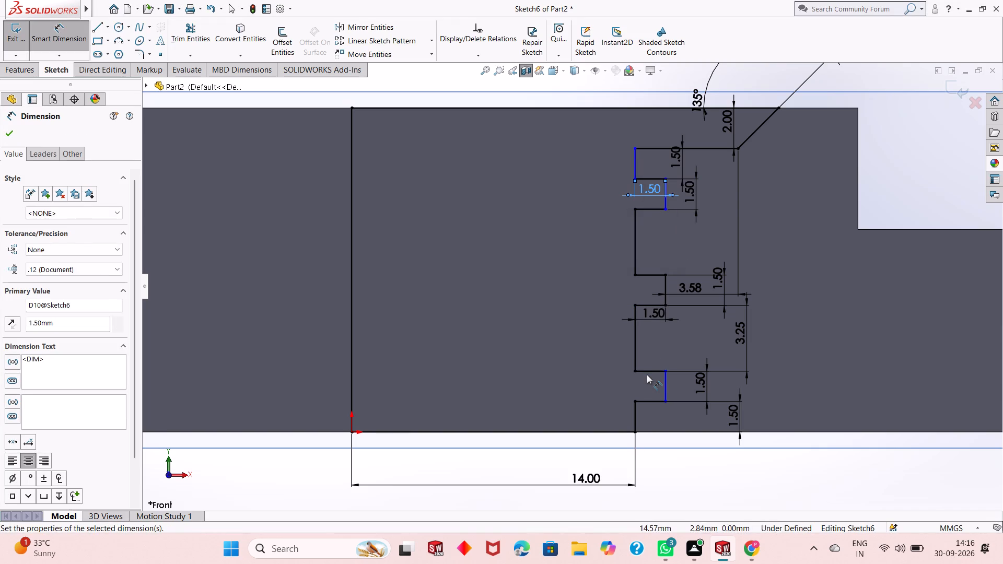
{"action": "left_click", "coordinate": [649, 371]}
{"action": "left_click", "coordinate": [658, 357]}
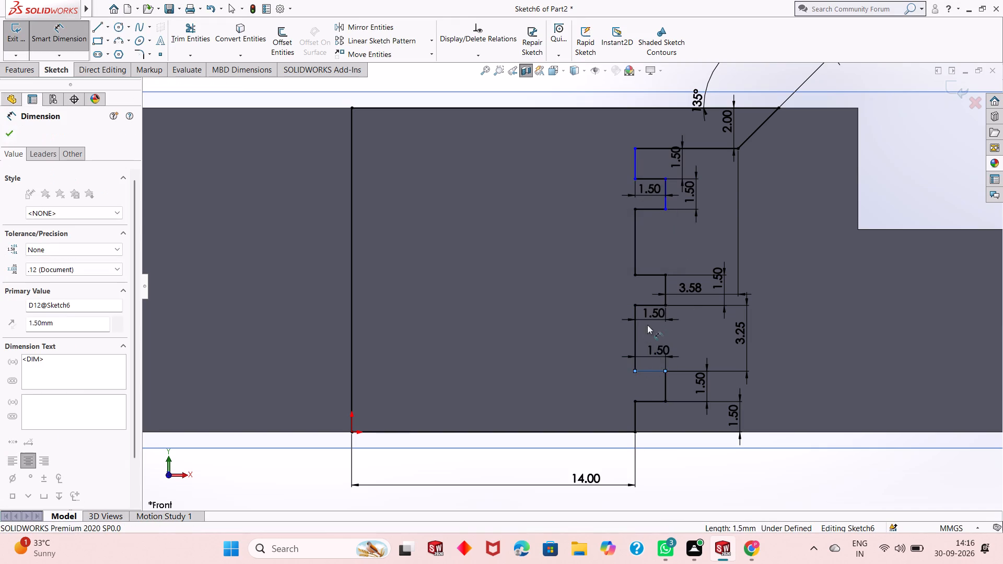
{"action": "left_click", "coordinate": [617, 345]}
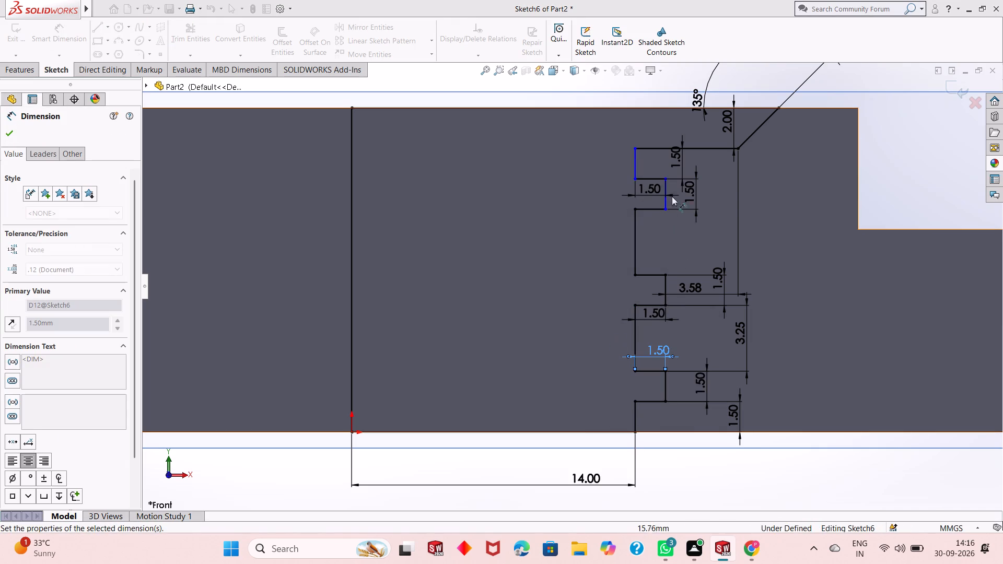
Dimension the length of the horizontal ledge between the chamfer's lower end and the profile's upper inner corner.
{"action": "left_click", "coordinate": [650, 150]}
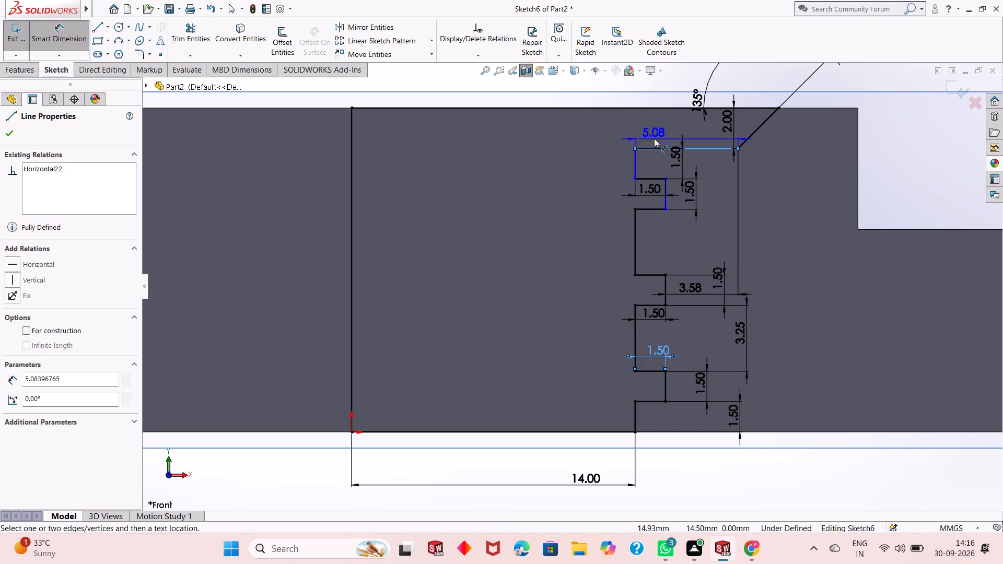
{"action": "left_click", "coordinate": [654, 138]}
{"action": "left_click", "coordinate": [609, 124]}
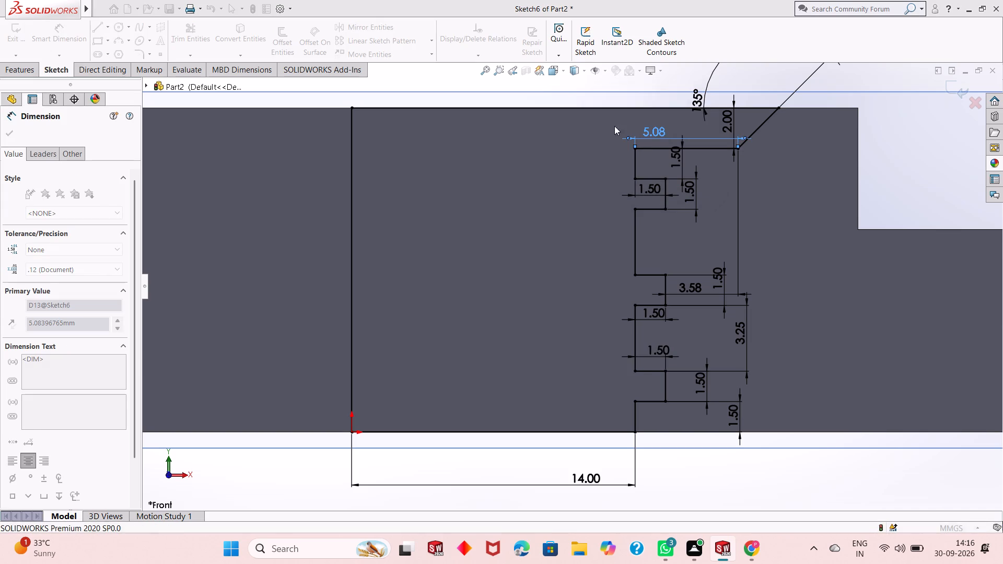
{"action": "scroll", "coordinate": [684, 310], "scroll_direction": "up", "scroll_amount": 1}
{"action": "scroll", "coordinate": [636, 301], "scroll_direction": "up", "scroll_amount": 2}
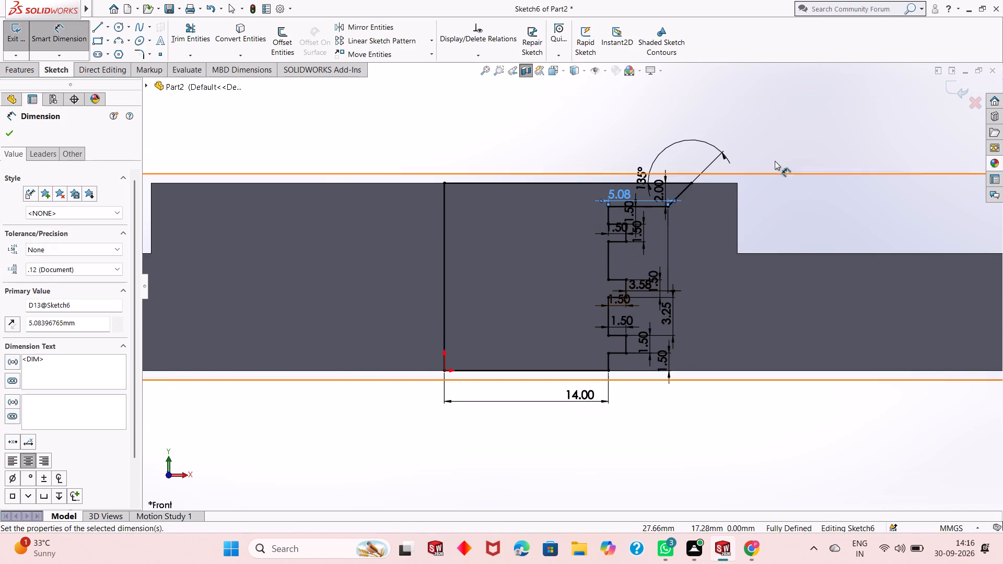
{"action": "right_click", "coordinate": [785, 123]}
{"action": "left_click", "coordinate": [802, 157]}
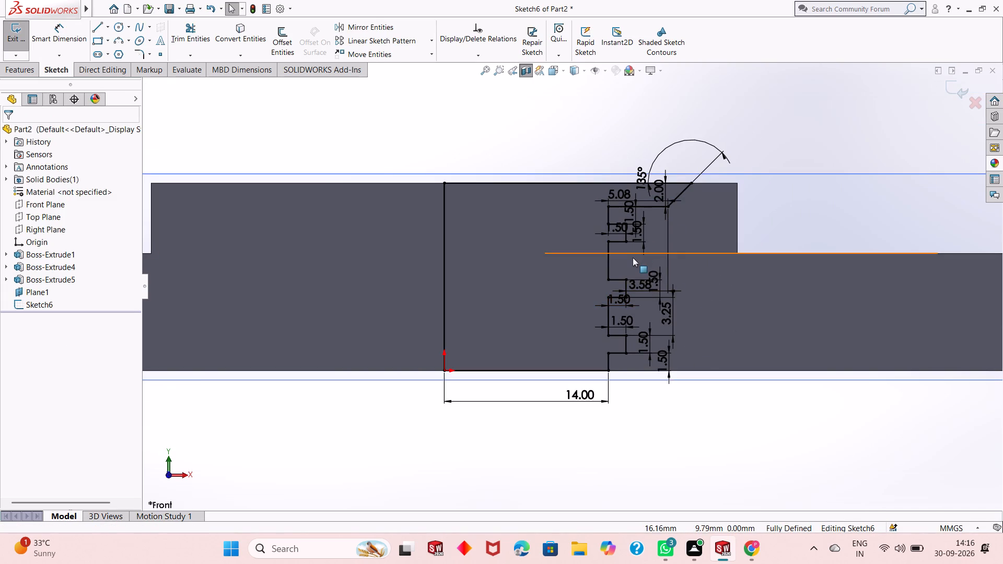
Revolve the stepped profile as a boss through 360° about its full-height centre line, with Merge result on.
{"action": "scroll", "coordinate": [632, 258], "scroll_direction": "down", "scroll_amount": 3}
{"action": "scroll", "coordinate": [631, 257], "scroll_direction": "up", "scroll_amount": 1}
{"action": "scroll", "coordinate": [635, 291], "scroll_direction": "down", "scroll_amount": 1}
{"action": "scroll", "coordinate": [621, 309], "scroll_direction": "up", "scroll_amount": 2}
{"action": "scroll", "coordinate": [620, 343], "scroll_direction": "down", "scroll_amount": 3}
{"action": "scroll", "coordinate": [578, 279], "scroll_direction": "up", "scroll_amount": 4}
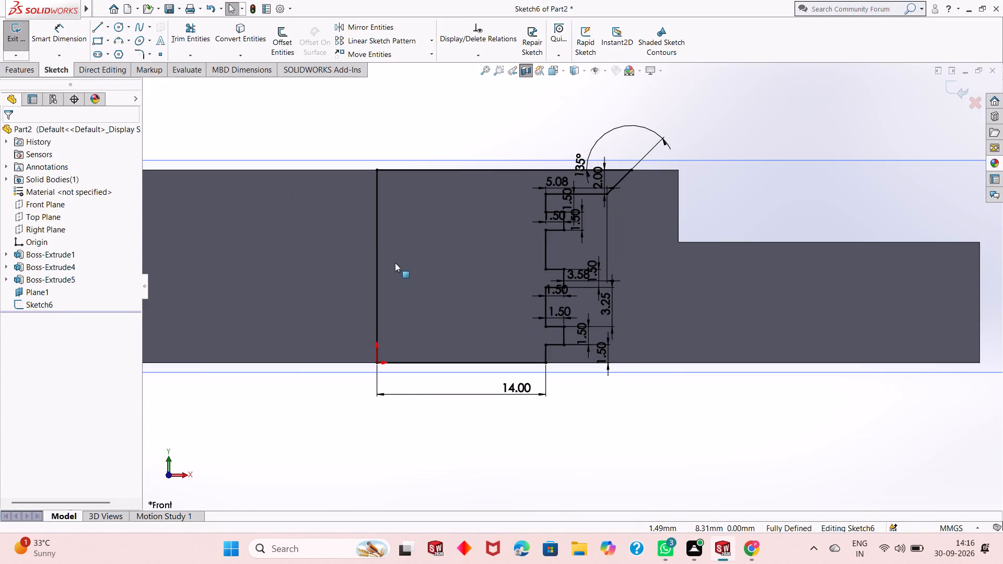
{"action": "scroll", "coordinate": [395, 263], "scroll_direction": "down", "scroll_amount": 1}
{"action": "left_click", "coordinate": [33, 65]}
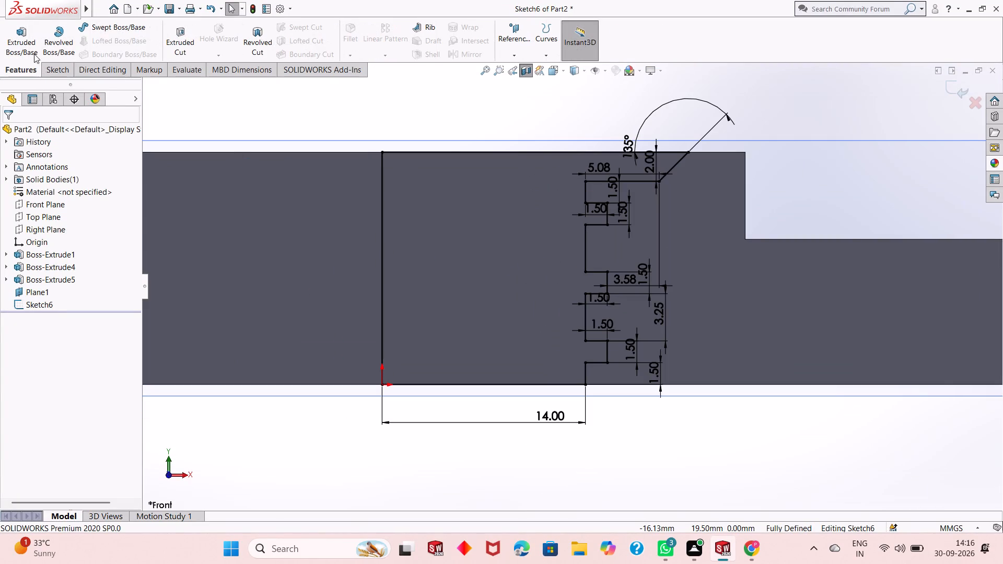
{"action": "left_click", "coordinate": [60, 37]}
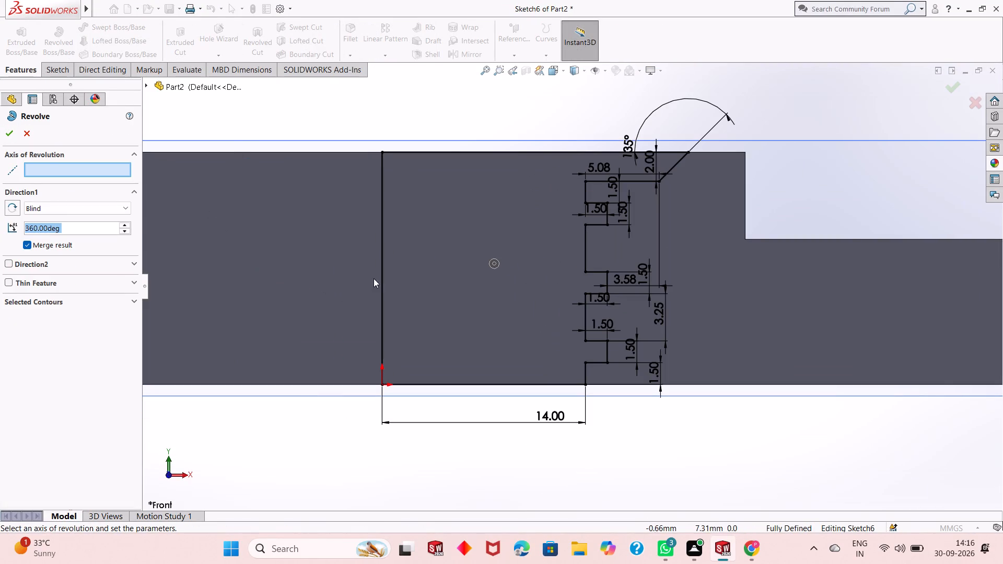
{"action": "left_click", "coordinate": [380, 275]}
{"action": "middle_click_drag", "start_coordinate": [489, 183], "coordinate": [473, 222]}
{"action": "scroll", "coordinate": [271, 280], "scroll_direction": "up", "scroll_amount": 5}
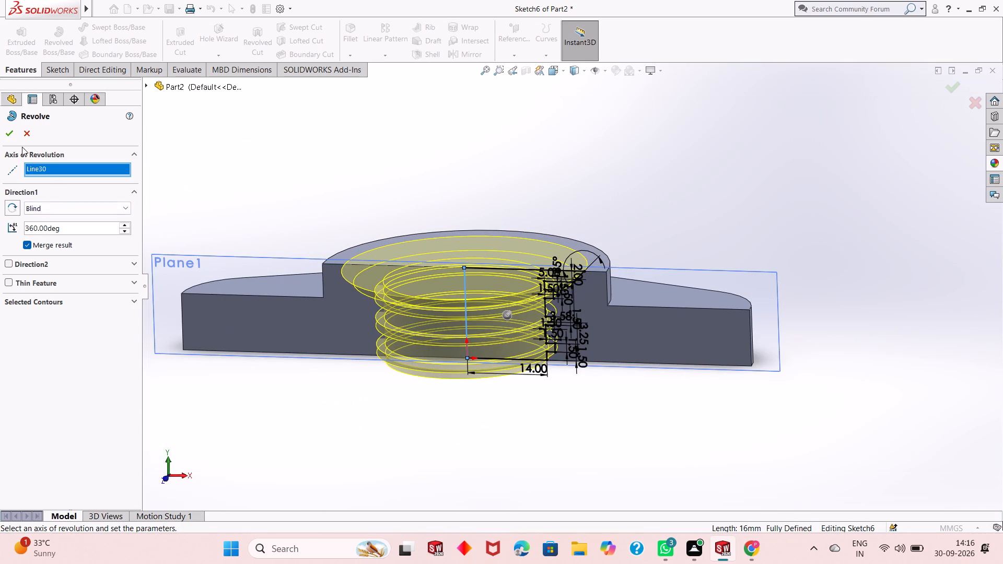
{"action": "left_click", "coordinate": [8, 135]}
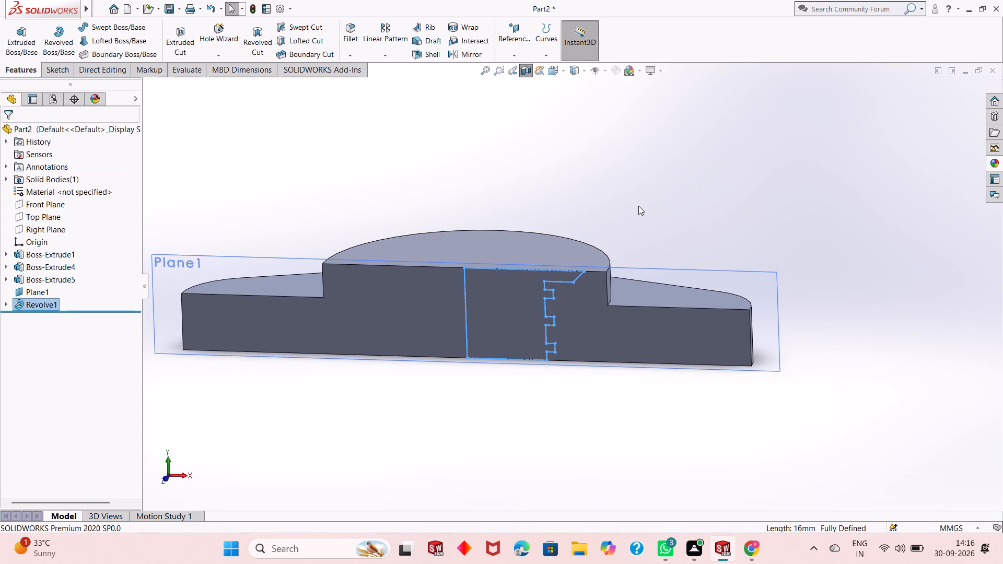
Reapply the section view on the Front Plane and examine the revolved area on the cut face.
{"action": "middle_click_drag", "start_coordinate": [640, 186], "coordinate": [629, 214]}
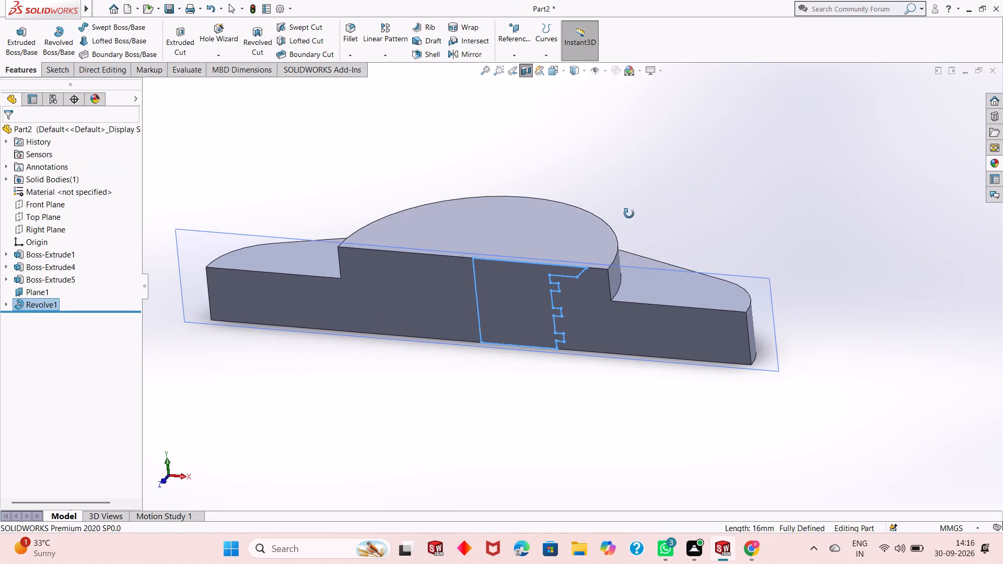
{"action": "middle_click_drag", "start_coordinate": [629, 214], "coordinate": [639, 188]}
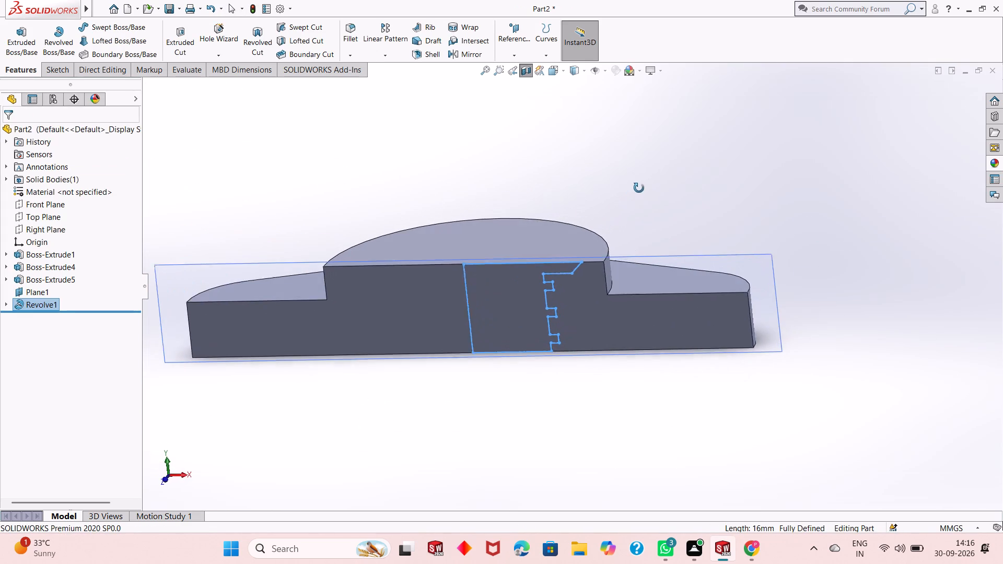
{"action": "middle_click_drag", "start_coordinate": [639, 188], "coordinate": [661, 174]}
{"action": "scroll", "coordinate": [436, 297], "scroll_direction": "up", "scroll_amount": 1}
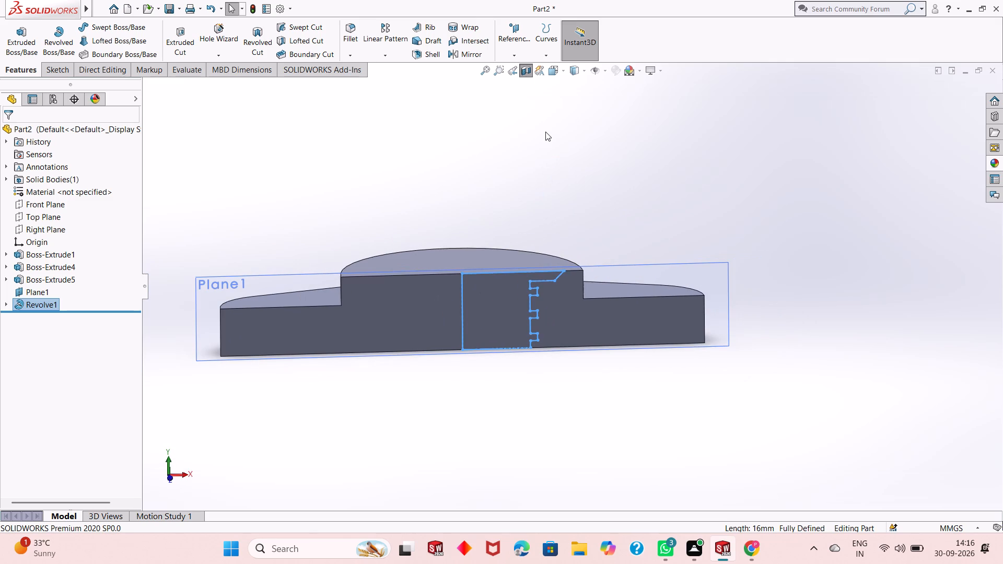
{"action": "middle_click_drag", "start_coordinate": [535, 175], "coordinate": [534, 185]}
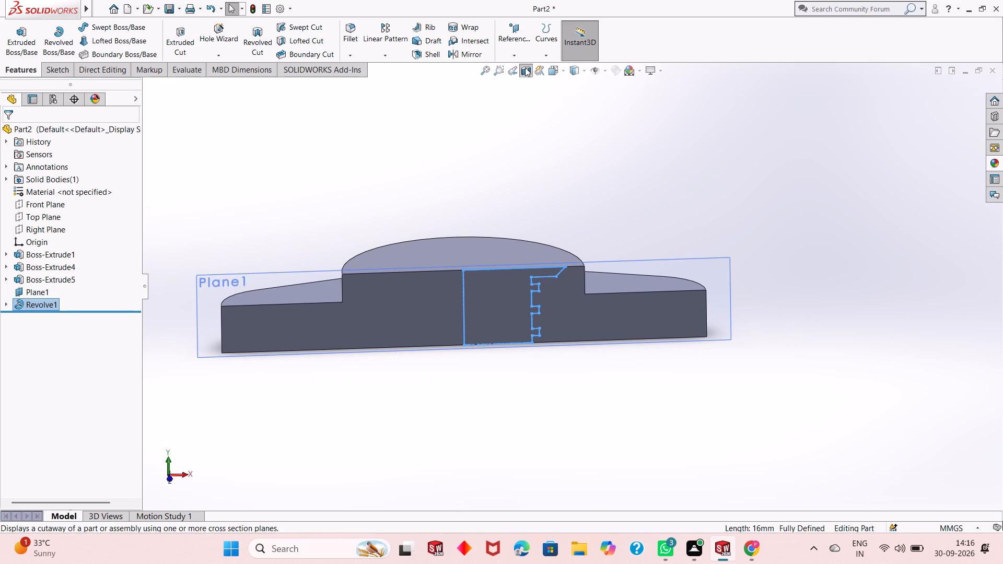
{"action": "left_click", "coordinate": [525, 67]}
{"action": "left_click", "coordinate": [526, 68]}
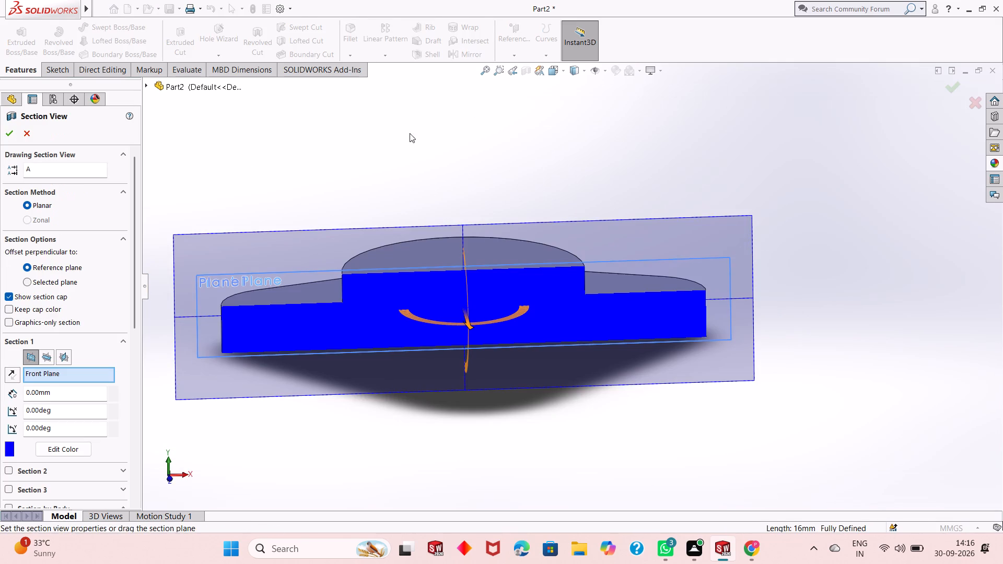
{"action": "left_click", "coordinate": [8, 125]}
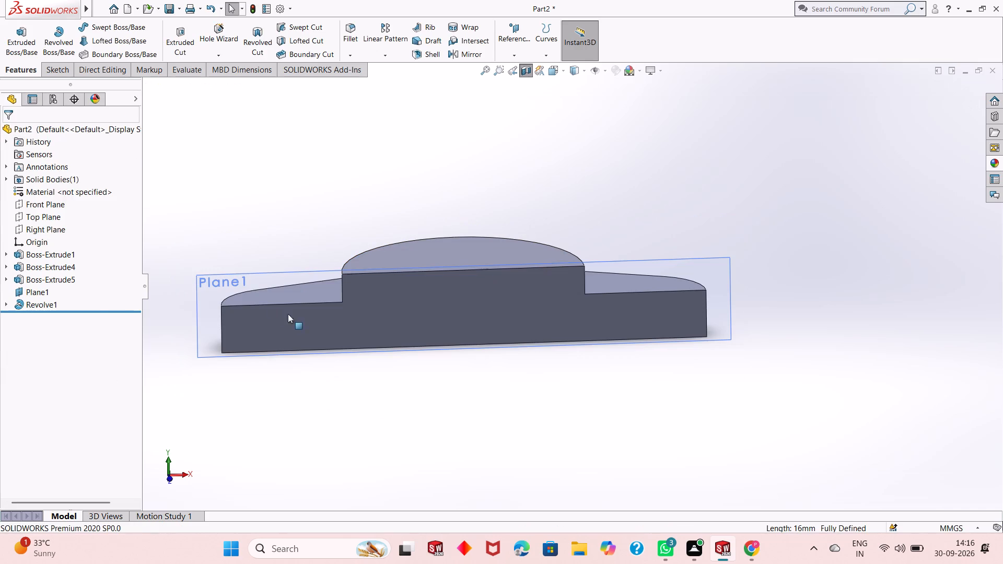
Edit the revolve feature and turn off Merge result to keep the revolved core as a separate body.
{"action": "left_click", "coordinate": [4, 302]}
{"action": "left_click", "coordinate": [29, 316]}
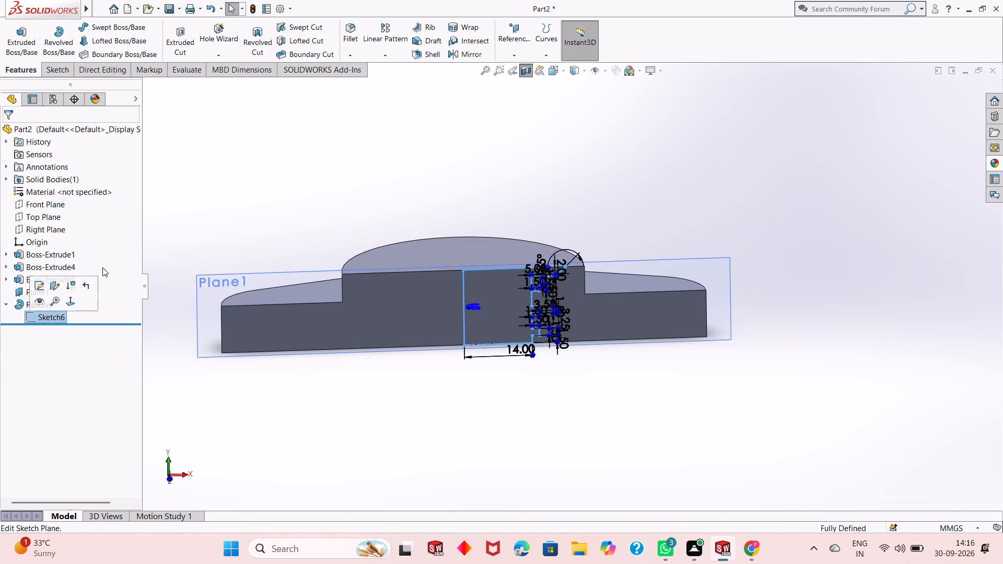
{"action": "left_click", "coordinate": [40, 300]}
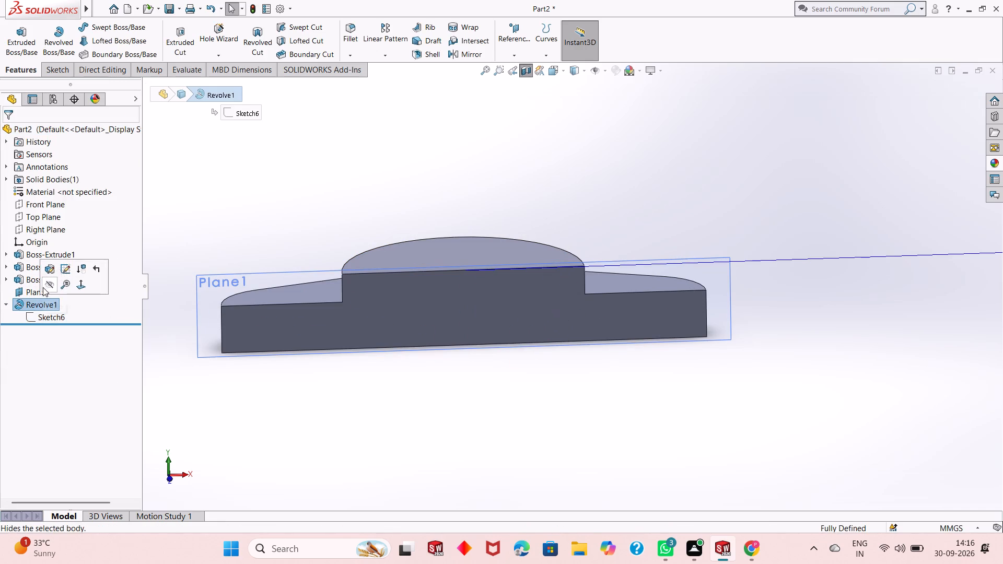
{"action": "left_click", "coordinate": [45, 274]}
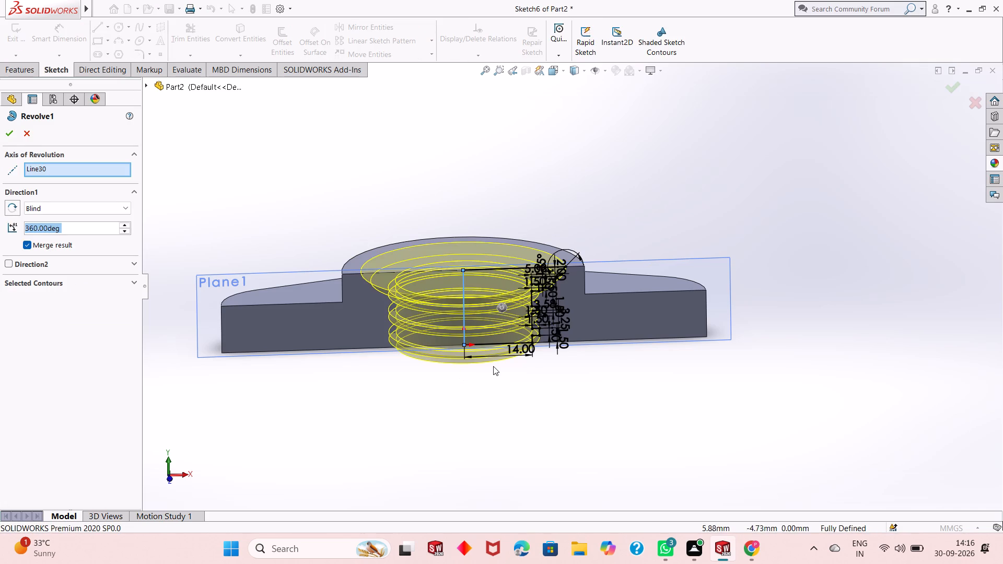
{"action": "middle_click_drag", "start_coordinate": [494, 366], "coordinate": [471, 385]}
{"action": "scroll", "coordinate": [484, 288], "scroll_direction": "down", "scroll_amount": 5}
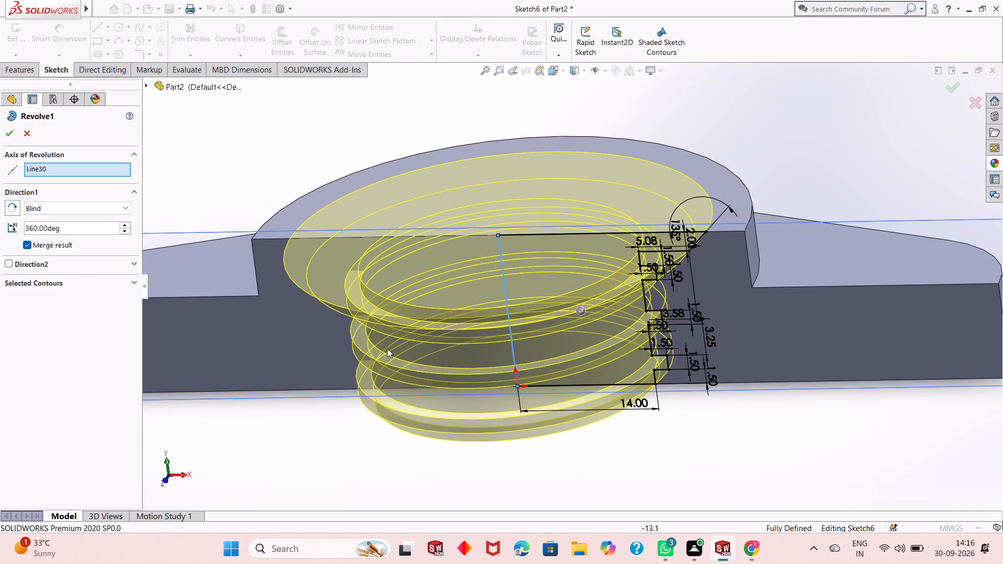
{"action": "left_click", "coordinate": [29, 246]}
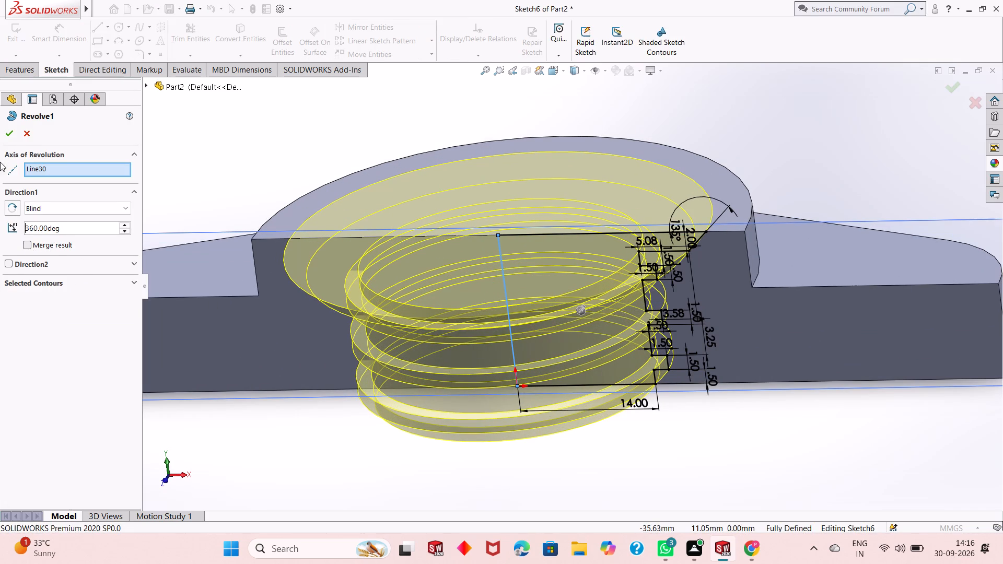
{"action": "left_click", "coordinate": [13, 137]}
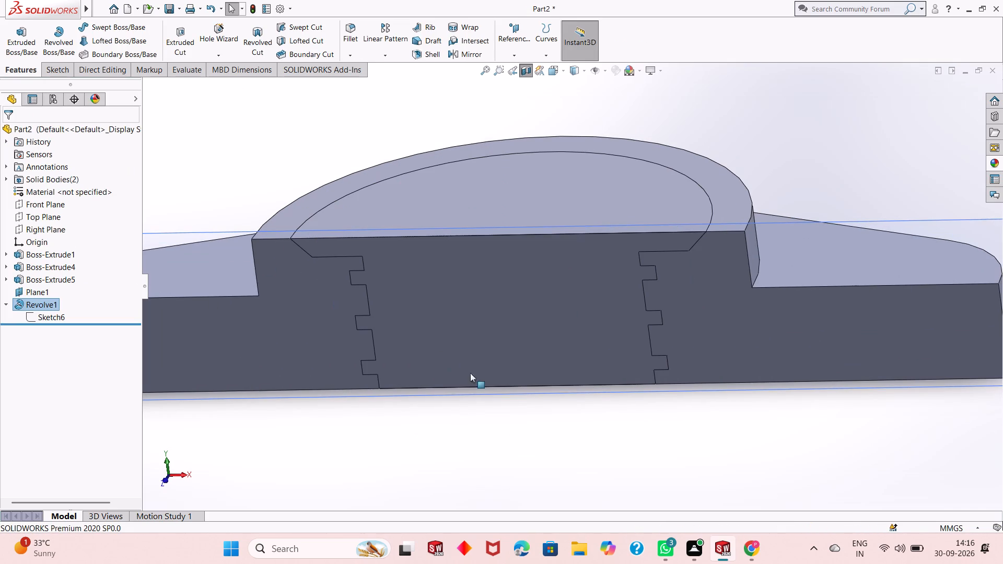
Examine the stepped core's outline in the section and preview its revolve settings without changing them.
{"action": "scroll", "coordinate": [512, 399], "scroll_direction": "up", "scroll_amount": 1}
{"action": "middle_click_drag", "start_coordinate": [521, 399], "coordinate": [494, 464]}
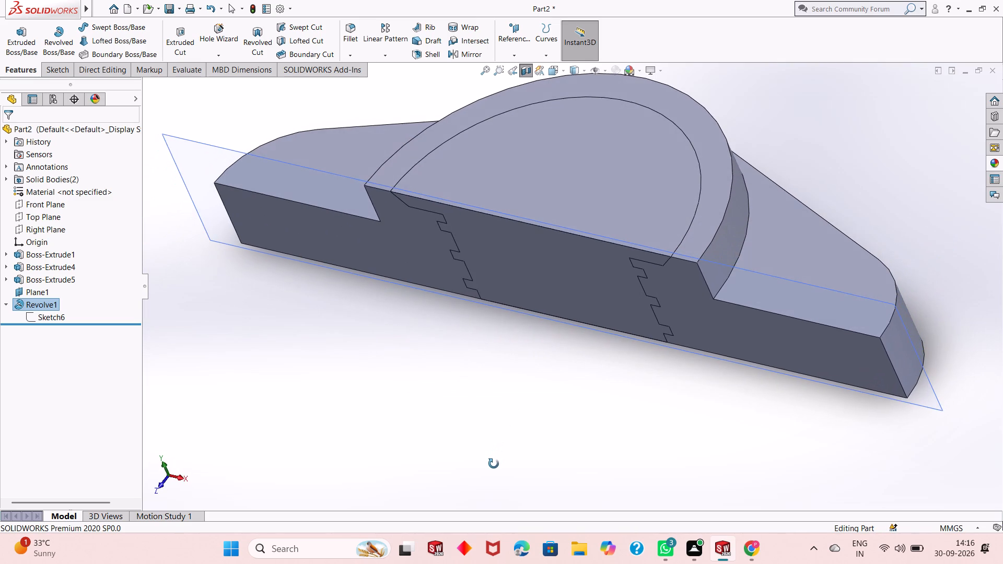
{"action": "middle_click_drag", "start_coordinate": [494, 464], "coordinate": [493, 462]}
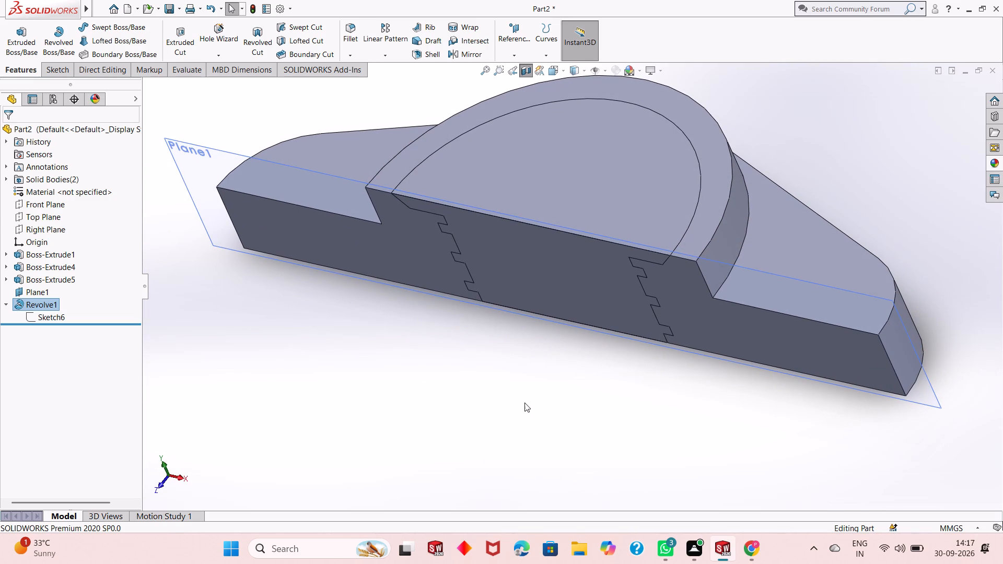
{"action": "middle_click_drag", "start_coordinate": [523, 403], "coordinate": [531, 387]}
{"action": "scroll", "coordinate": [597, 207], "scroll_direction": "down", "scroll_amount": 1}
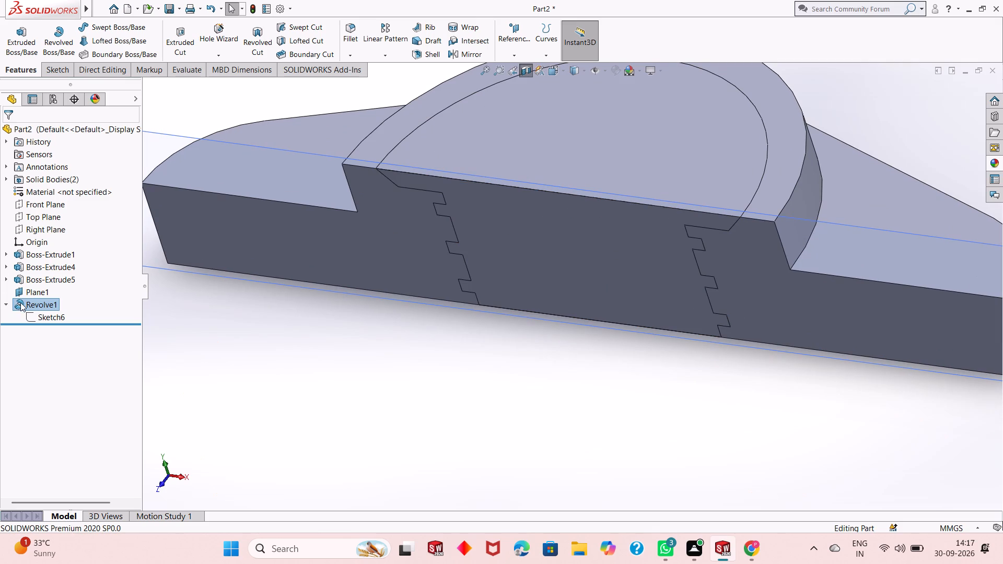
{"action": "left_click", "coordinate": [20, 302]}
{"action": "left_click", "coordinate": [33, 274]}
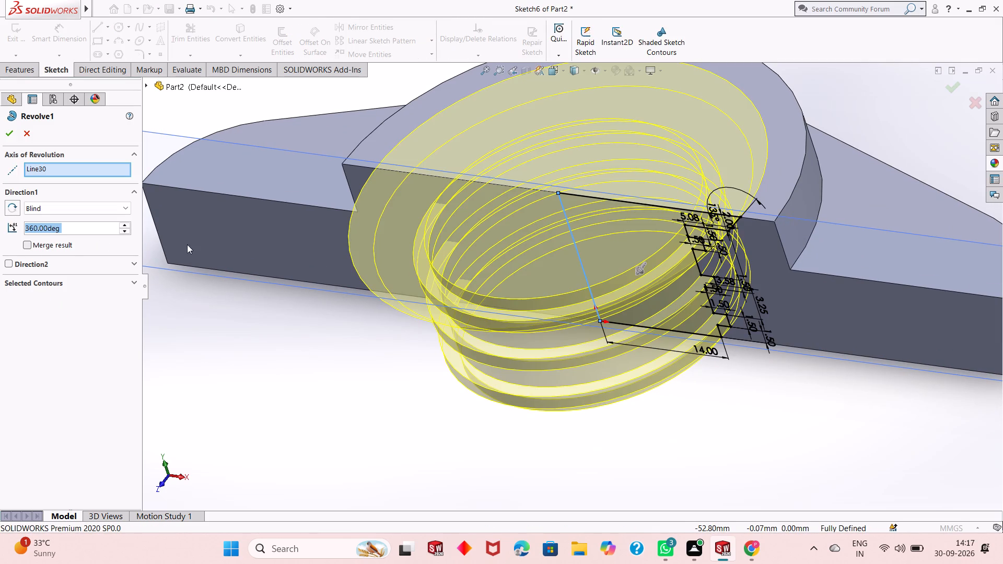
{"action": "middle_click_drag", "start_coordinate": [319, 395], "coordinate": [352, 355]}
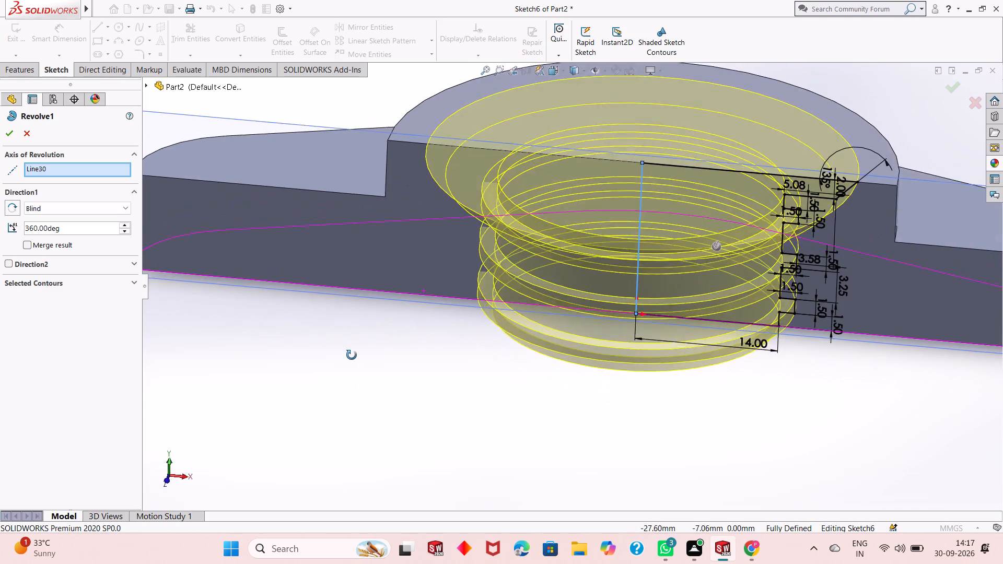
{"action": "middle_click_drag", "start_coordinate": [352, 355], "coordinate": [358, 316]}
{"action": "key", "text": "Escape"}
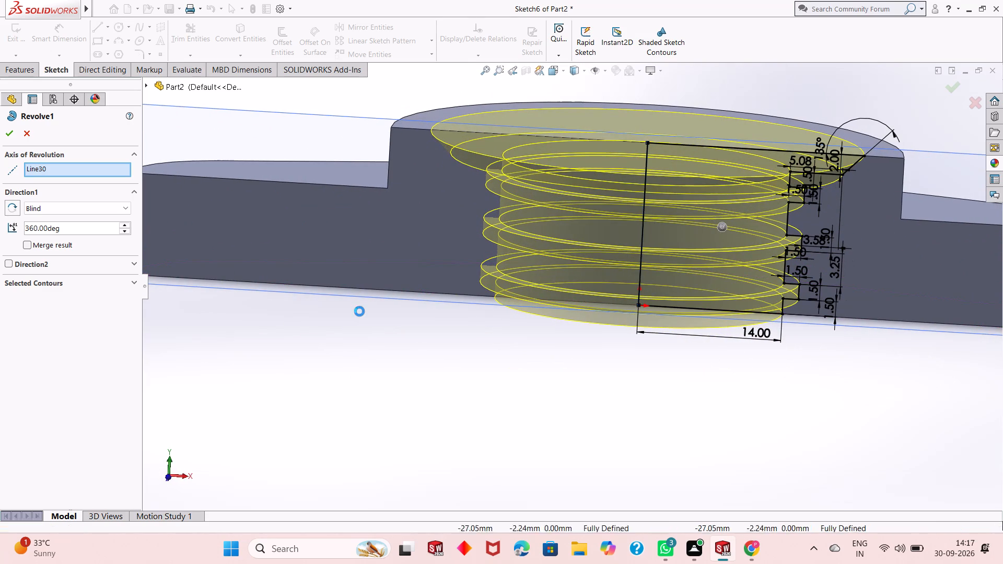
Undo the Merge result change and the revolved boss to return to editing the stepped profile sketch.
{"action": "key", "text": "Escape"}
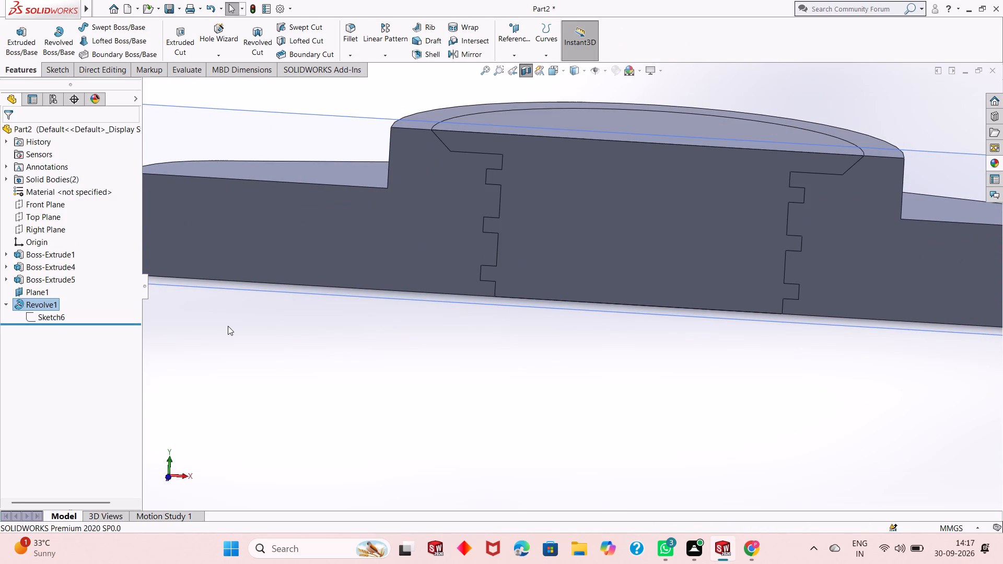
{"action": "key", "text": "ctrl+z"}
{"action": "key", "text": "ctrl+z"}
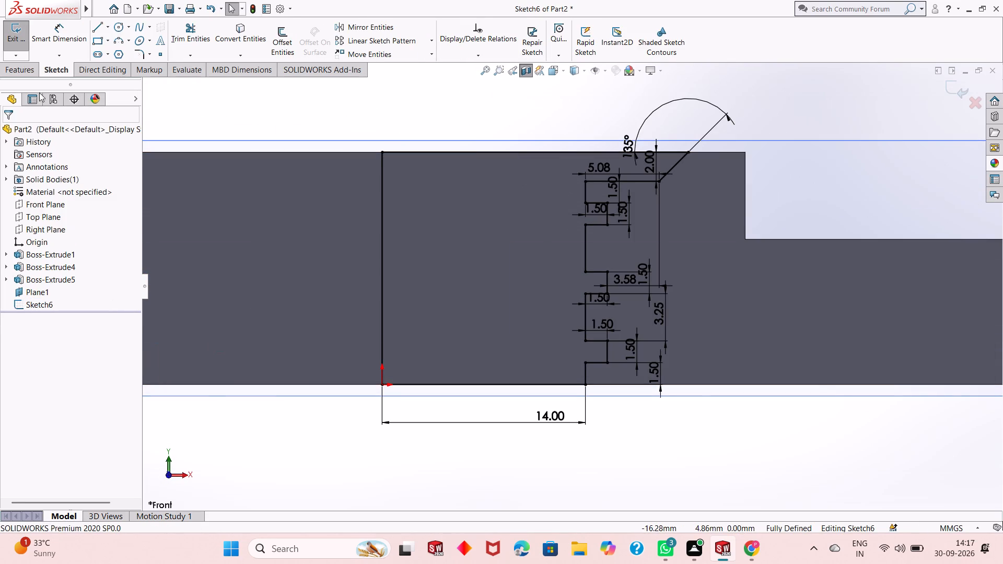
Cut the stepped profile out of the part with a 360° Revolved Cut about its full-height centre line.
{"action": "left_click", "coordinate": [22, 75]}
{"action": "left_click", "coordinate": [271, 33]}
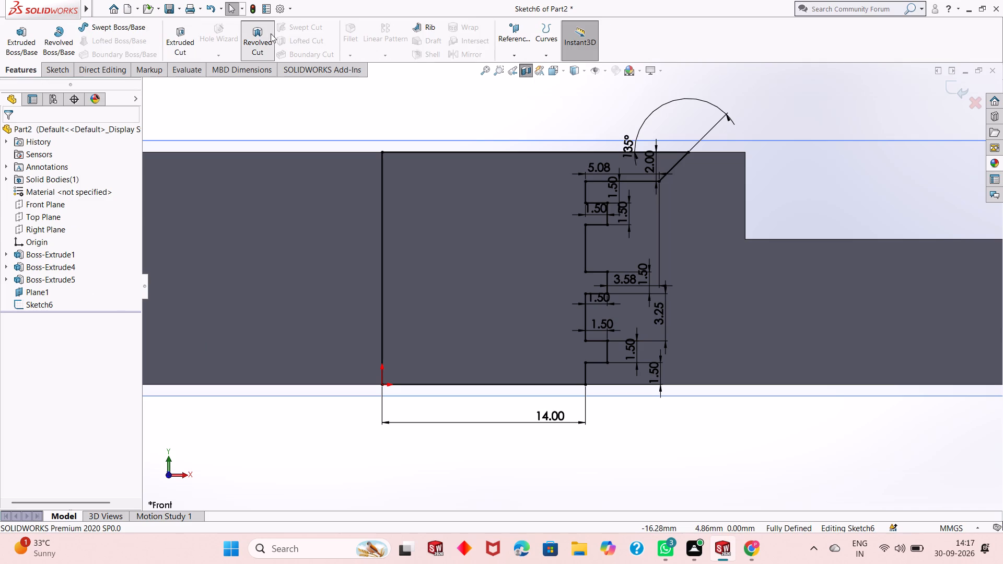
{"action": "scroll", "coordinate": [403, 331], "scroll_direction": "up", "scroll_amount": 1}
{"action": "middle_click_drag", "start_coordinate": [494, 306], "coordinate": [470, 343]}
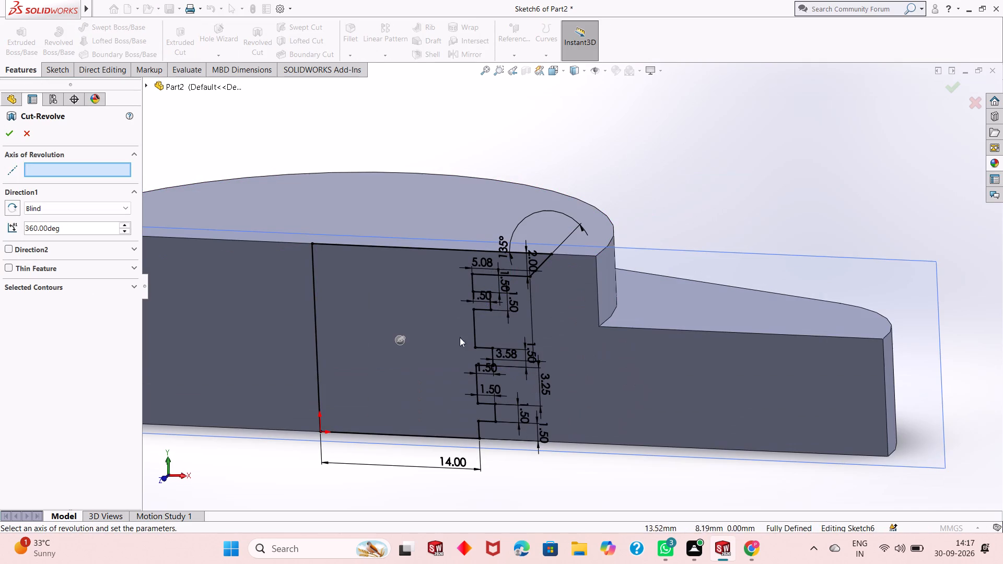
{"action": "left_click", "coordinate": [318, 338]}
{"action": "scroll", "coordinate": [422, 336], "scroll_direction": "up", "scroll_amount": 2}
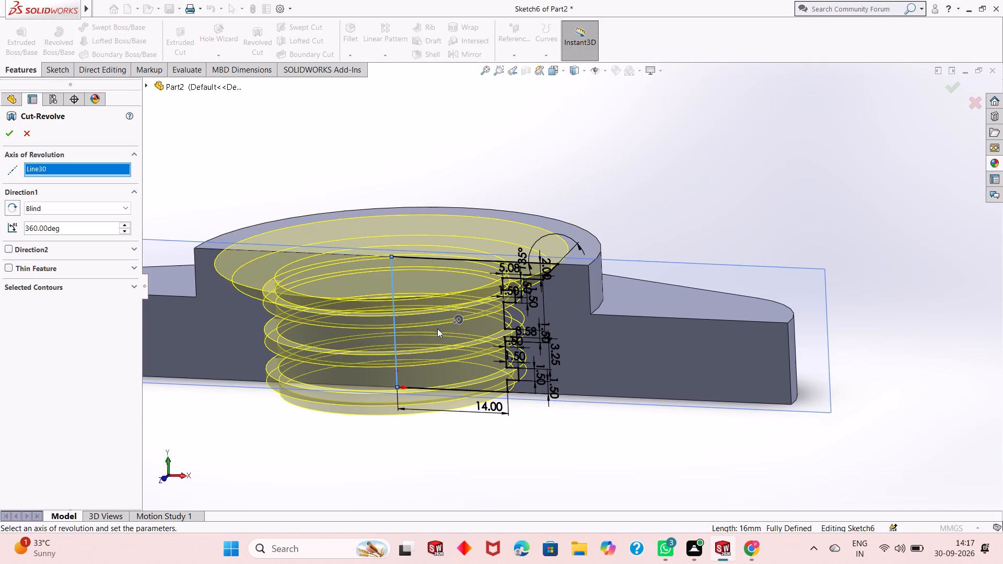
{"action": "left_click", "coordinate": [10, 139]}
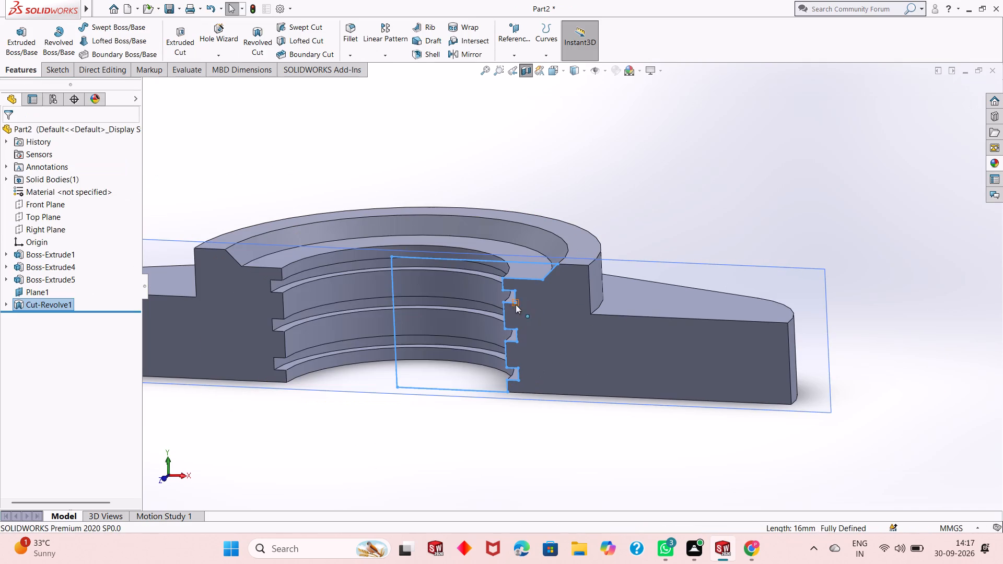
Turn off the section view to show the whole part.
{"action": "scroll", "coordinate": [407, 300], "scroll_direction": "up", "scroll_amount": 1}
{"action": "left_click", "coordinate": [528, 73]}
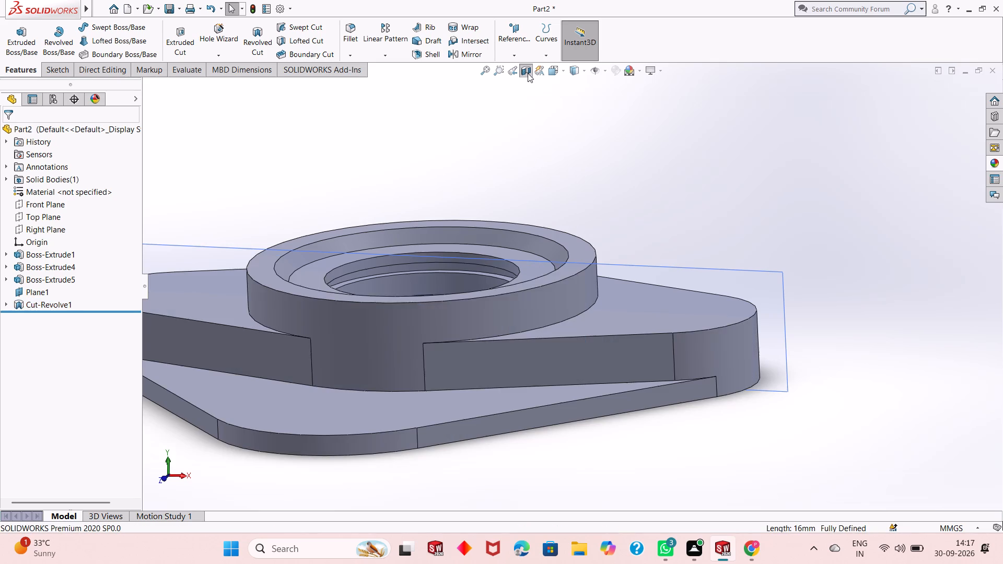
Hide the reference plane Plane1.
{"action": "scroll", "coordinate": [523, 299], "scroll_direction": "up", "scroll_amount": 2}
{"action": "middle_click_drag", "start_coordinate": [638, 249], "coordinate": [637, 257]}
{"action": "right_click", "coordinate": [706, 280]}
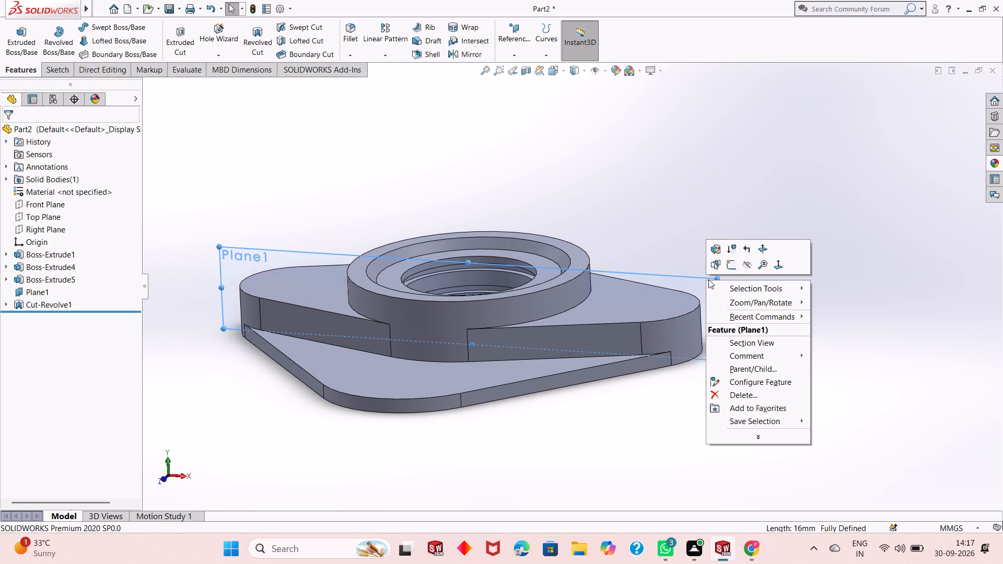
{"action": "left_click", "coordinate": [745, 260]}
Examine the stepped, grooved bore, the side arms and the underside of the plate from several angles.
{"action": "scroll", "coordinate": [427, 329], "scroll_direction": "up", "scroll_amount": 1}
{"action": "scroll", "coordinate": [471, 298], "scroll_direction": "down", "scroll_amount": 1}
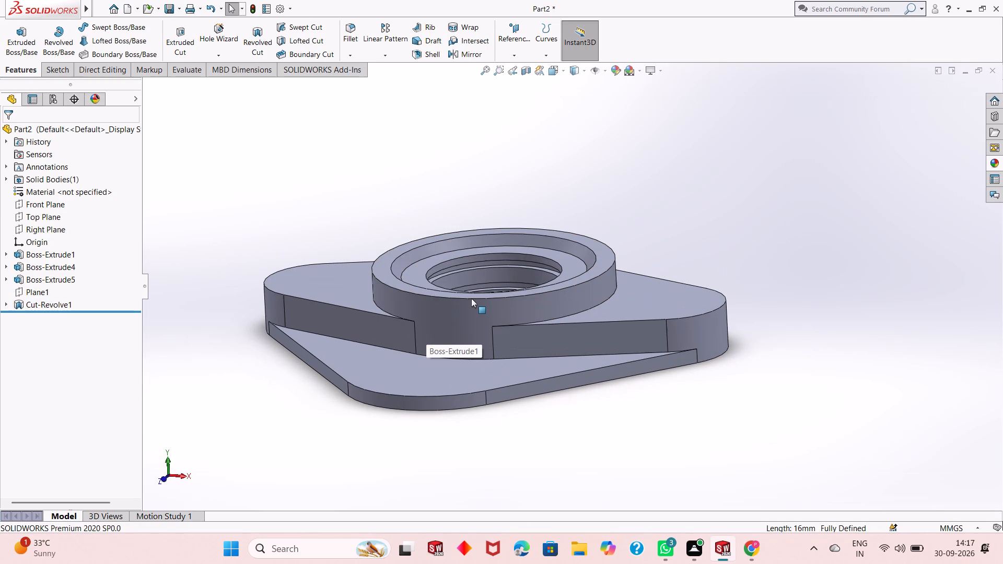
{"action": "scroll", "coordinate": [471, 298], "scroll_direction": "down", "scroll_amount": 1}
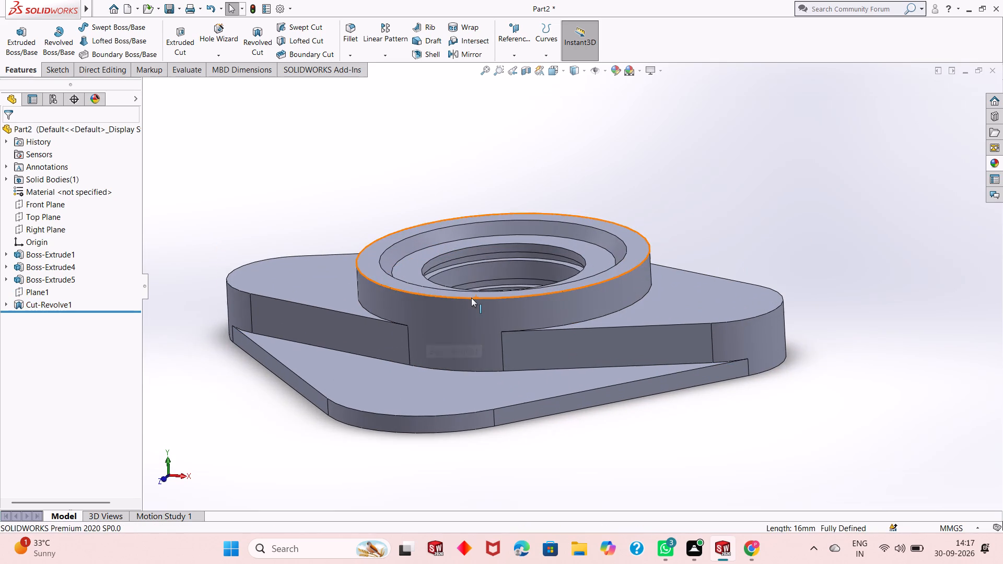
{"action": "scroll", "coordinate": [471, 298], "scroll_direction": "up", "scroll_amount": 1}
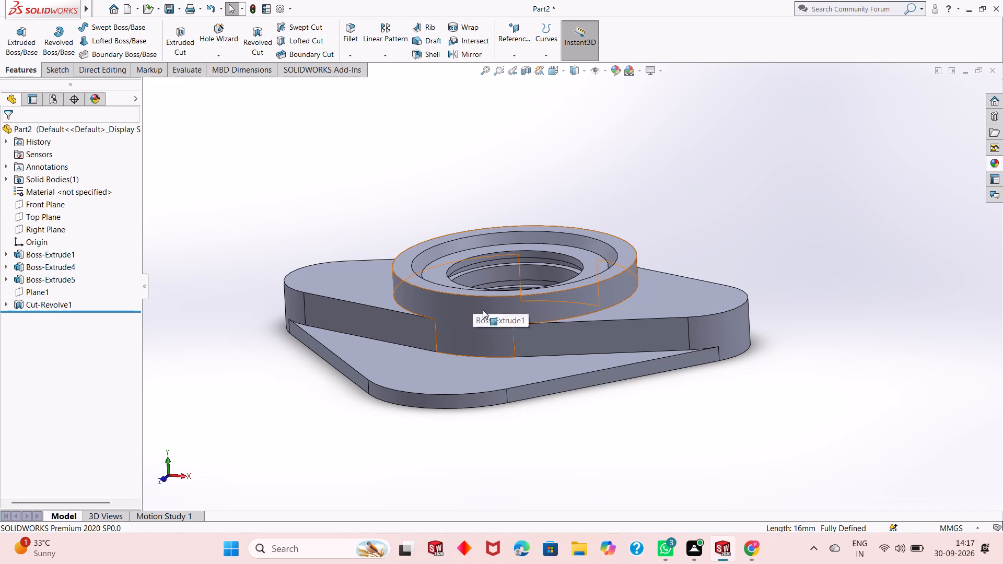
{"action": "middle_click_drag", "start_coordinate": [687, 402], "coordinate": [653, 427]}
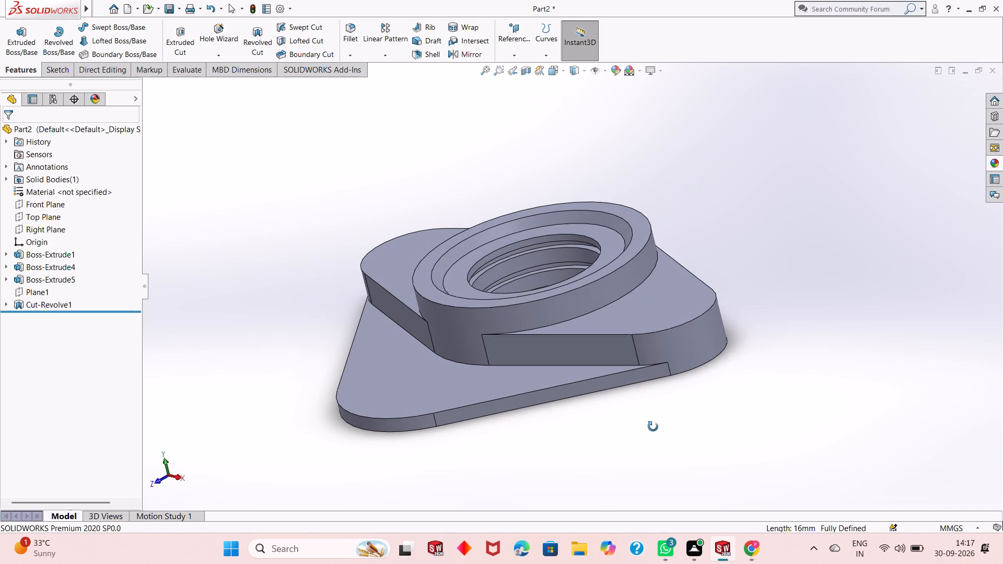
{"action": "middle_click_drag", "start_coordinate": [653, 427], "coordinate": [651, 436]}
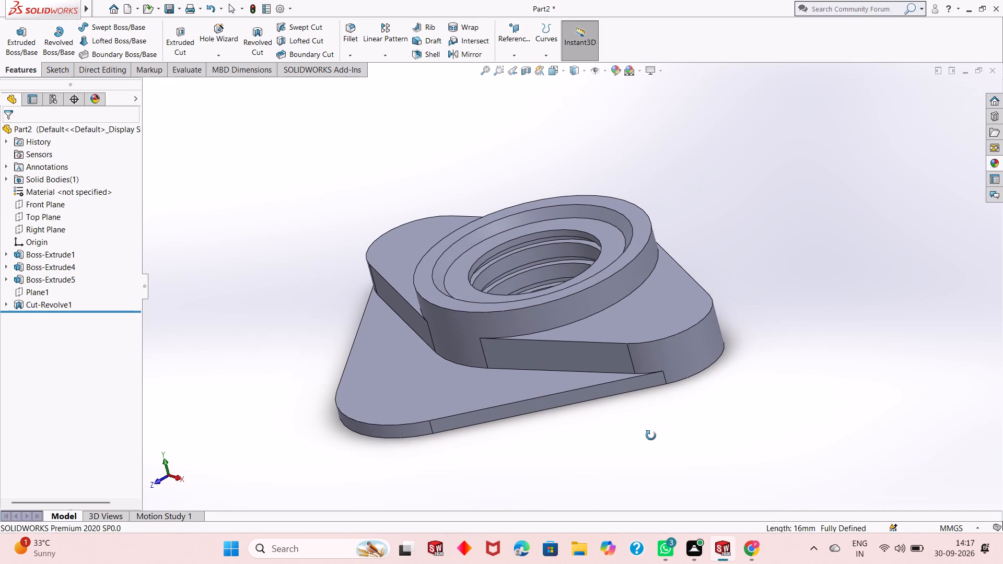
{"action": "middle_click_drag", "start_coordinate": [651, 436], "coordinate": [651, 428]}
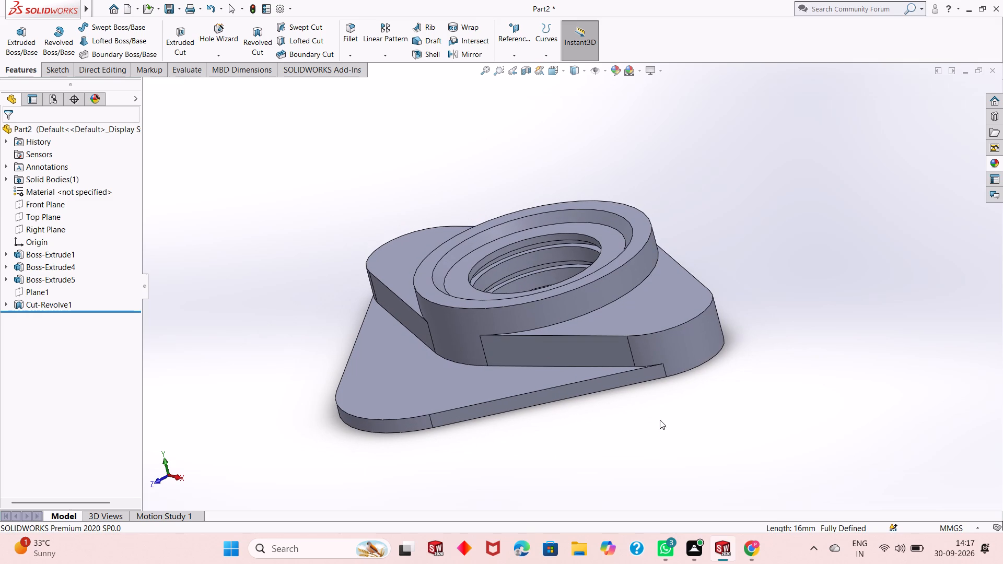
{"action": "scroll", "coordinate": [463, 366], "scroll_direction": "down", "scroll_amount": 2}
{"action": "scroll", "coordinate": [463, 366], "scroll_direction": "up", "scroll_amount": 2}
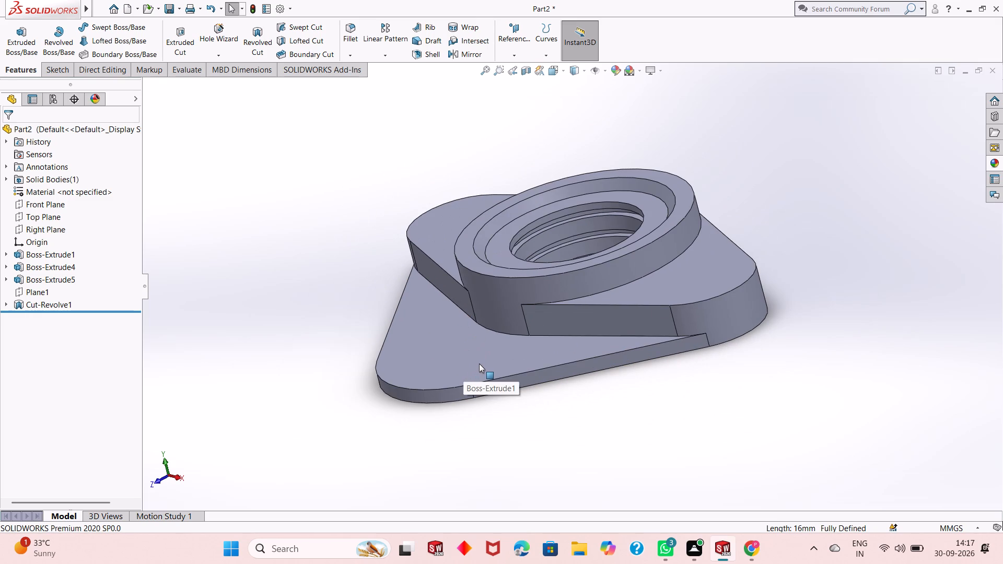
{"action": "middle_click_drag", "start_coordinate": [322, 335], "coordinate": [328, 335]}
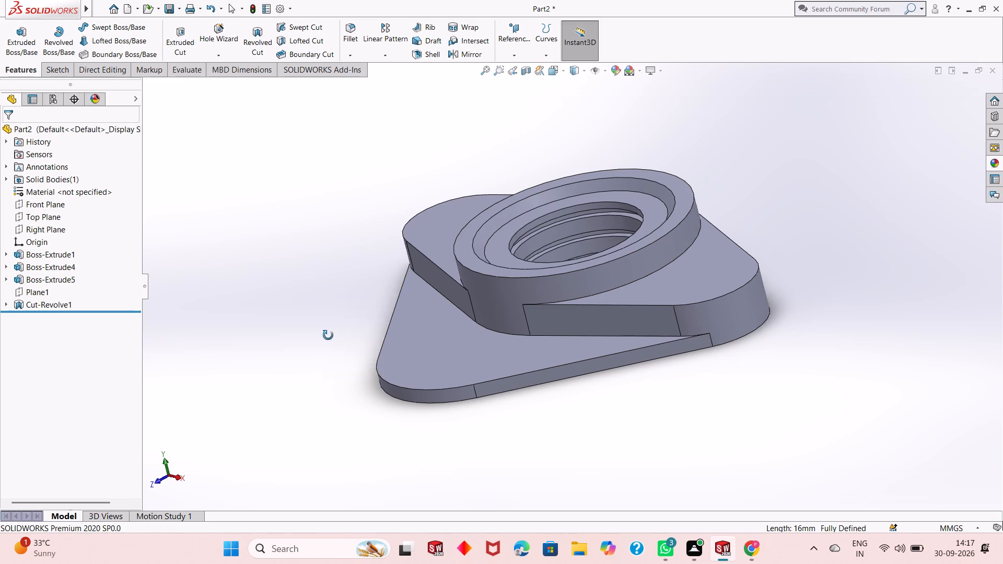
{"action": "middle_click_drag", "start_coordinate": [328, 335], "coordinate": [327, 338]}
{"action": "scroll", "coordinate": [505, 275], "scroll_direction": "down", "scroll_amount": 2}
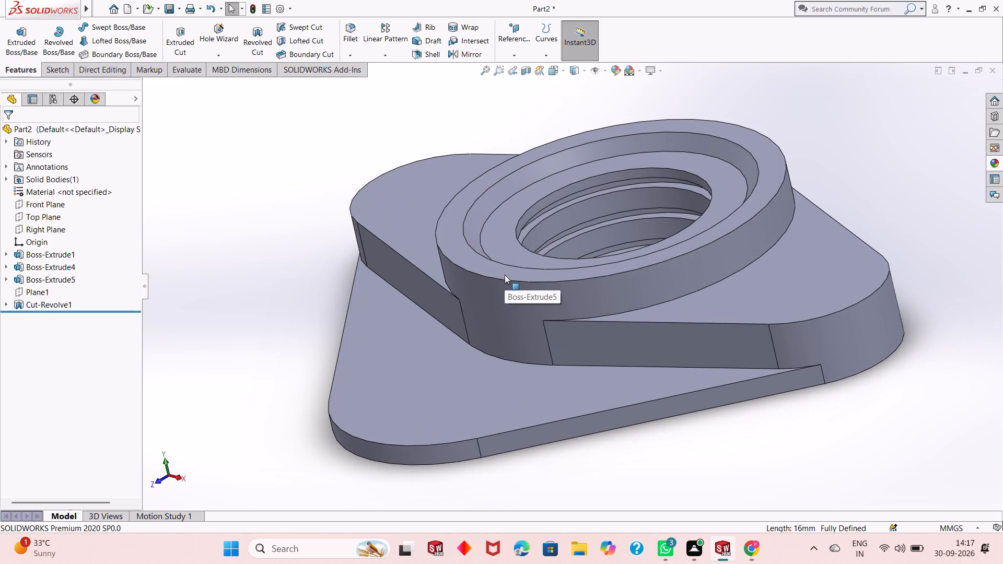
{"action": "scroll", "coordinate": [645, 344], "scroll_direction": "up", "scroll_amount": 1}
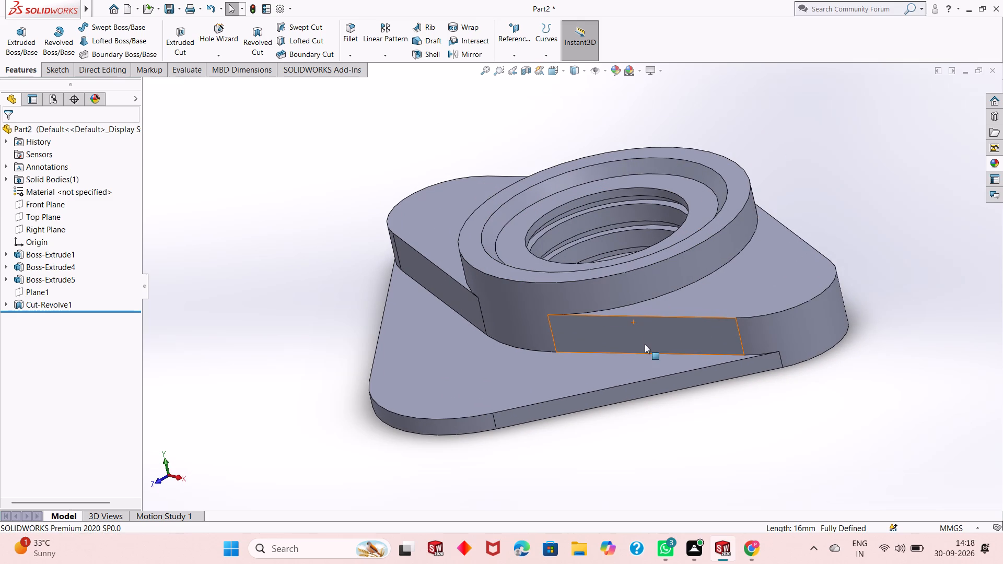
{"action": "middle_click_drag", "start_coordinate": [639, 427], "coordinate": [654, 277]}
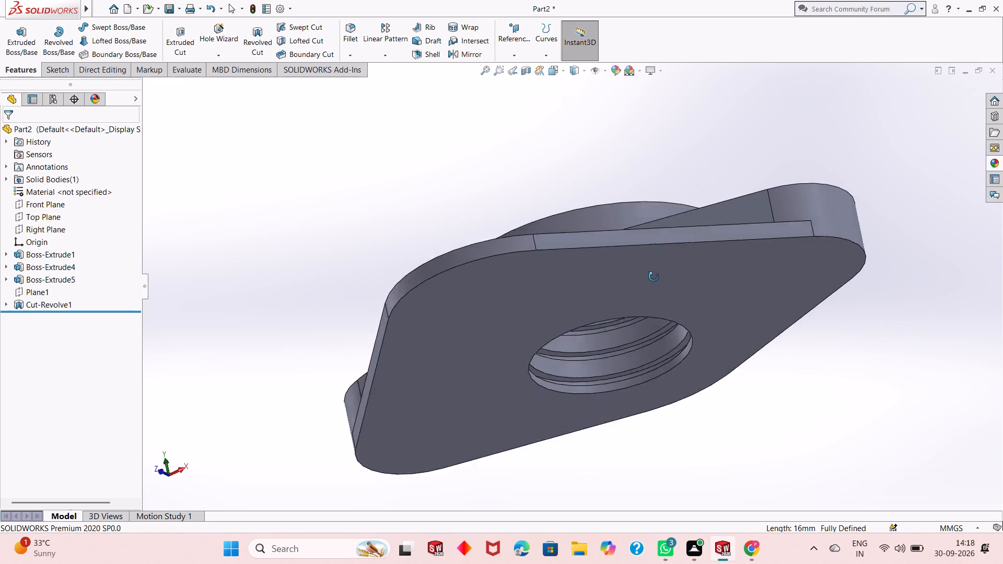
{"action": "middle_click_drag", "start_coordinate": [654, 277], "coordinate": [642, 463]}
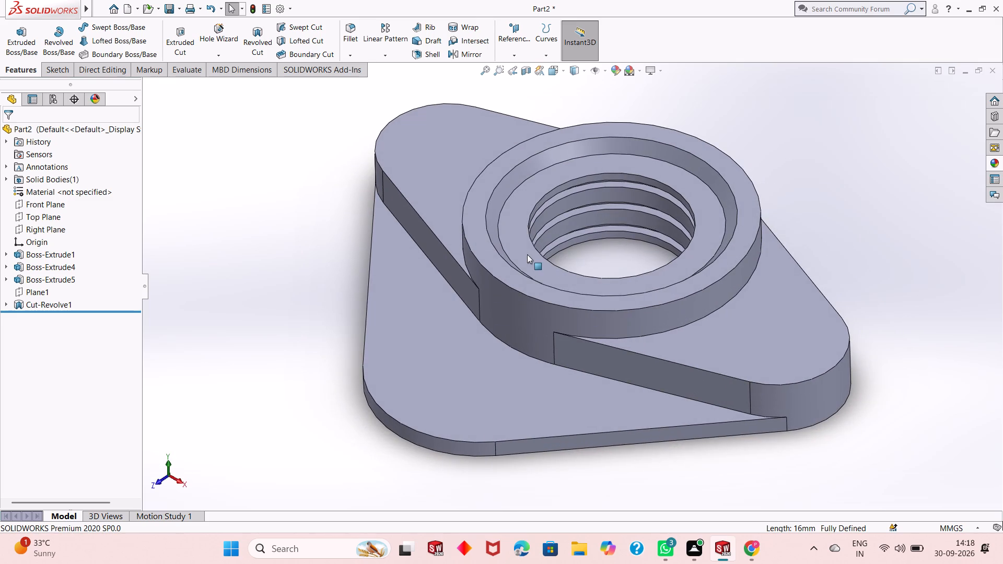
{"action": "scroll", "coordinate": [527, 254], "scroll_direction": "down", "scroll_amount": 1}
{"action": "scroll", "coordinate": [539, 266], "scroll_direction": "up", "scroll_amount": 2}
{"action": "middle_click_drag", "start_coordinate": [670, 438], "coordinate": [669, 439]}
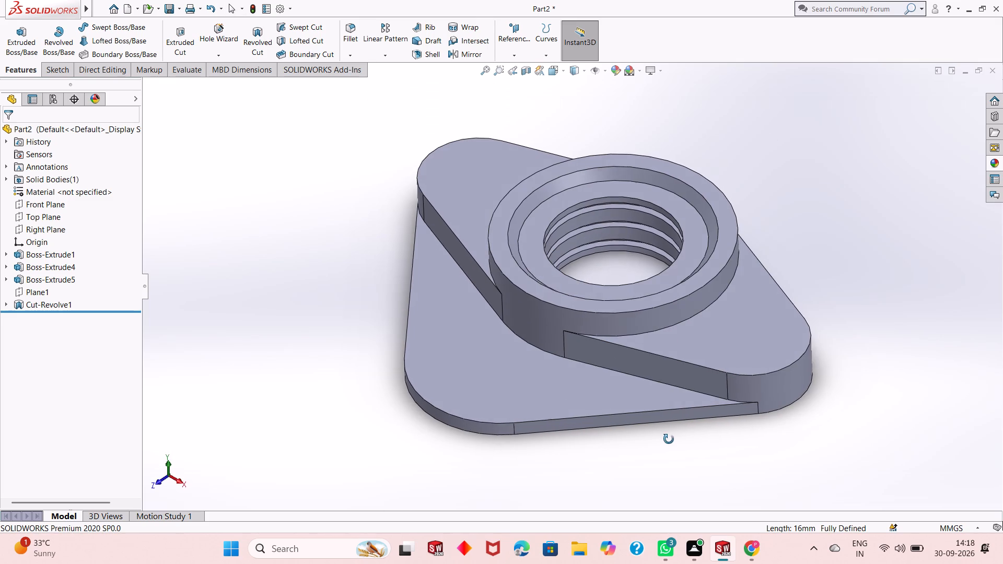
{"action": "middle_click_drag", "start_coordinate": [669, 439], "coordinate": [663, 395]}
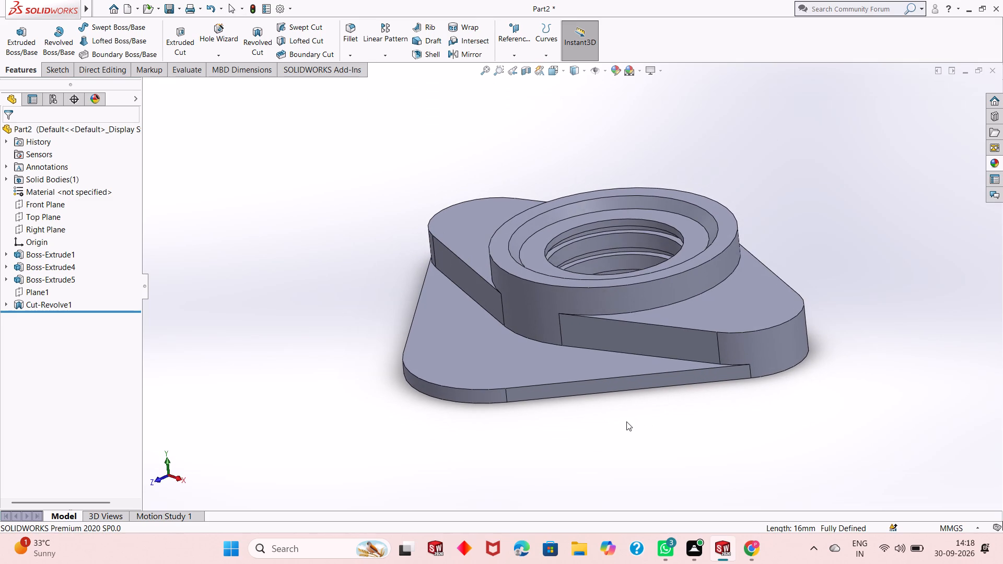
{"action": "middle_click_drag", "start_coordinate": [626, 421], "coordinate": [625, 407]}
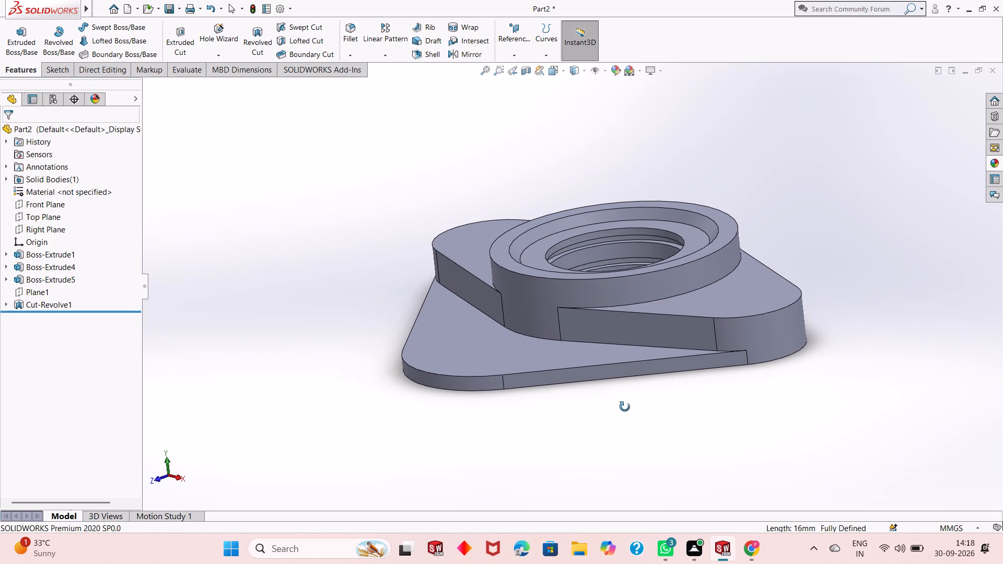
{"action": "middle_click_drag", "start_coordinate": [625, 407], "coordinate": [626, 405]}
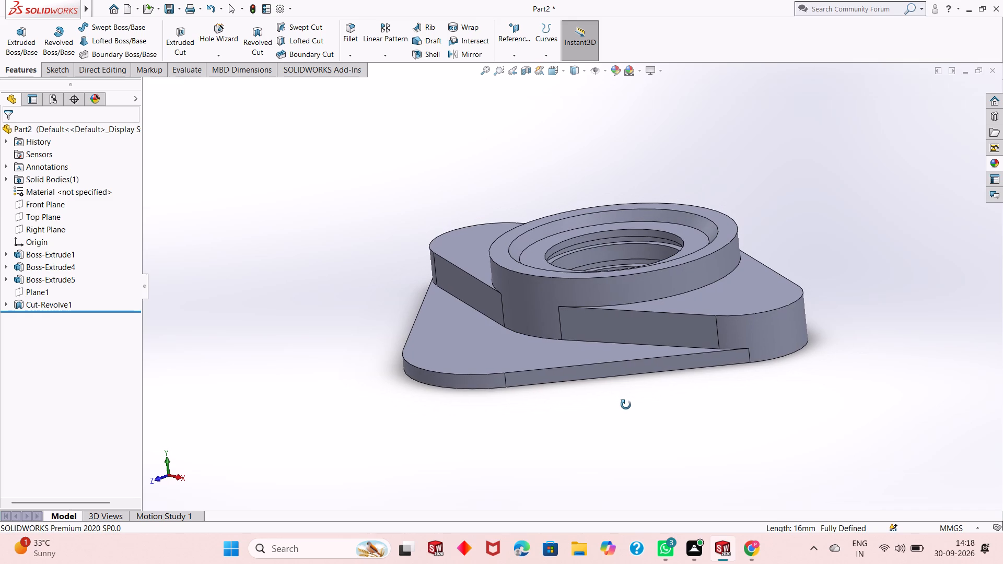
{"action": "middle_click_drag", "start_coordinate": [626, 405], "coordinate": [612, 436]}
{"action": "scroll", "coordinate": [555, 385], "scroll_direction": "down", "scroll_amount": 1}
{"action": "scroll", "coordinate": [555, 385], "scroll_direction": "up", "scroll_amount": 1}
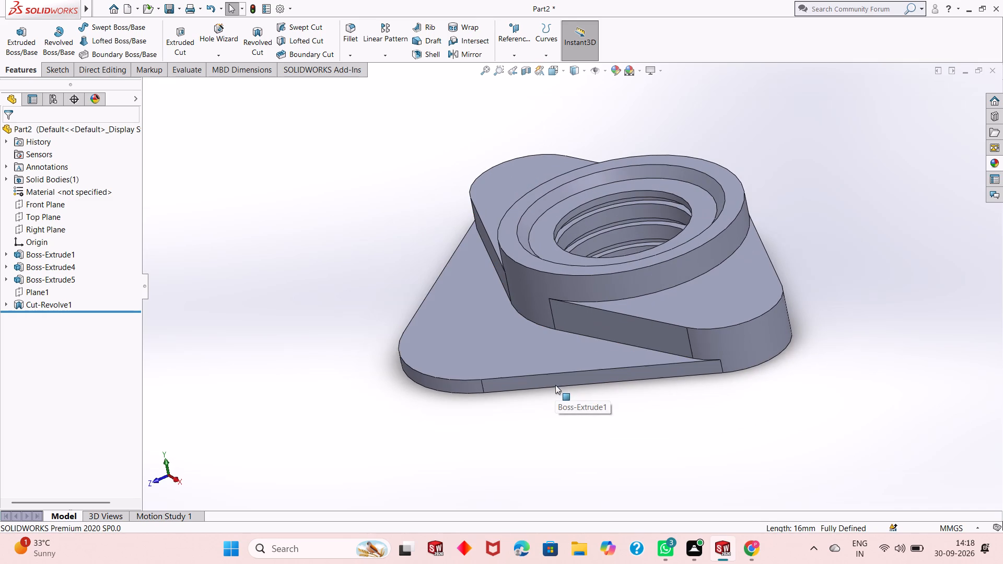
Start a sketch on the top face of the right side arm, viewed face-on.
{"action": "left_click", "coordinate": [707, 302]}
{"action": "left_click", "coordinate": [754, 275]}
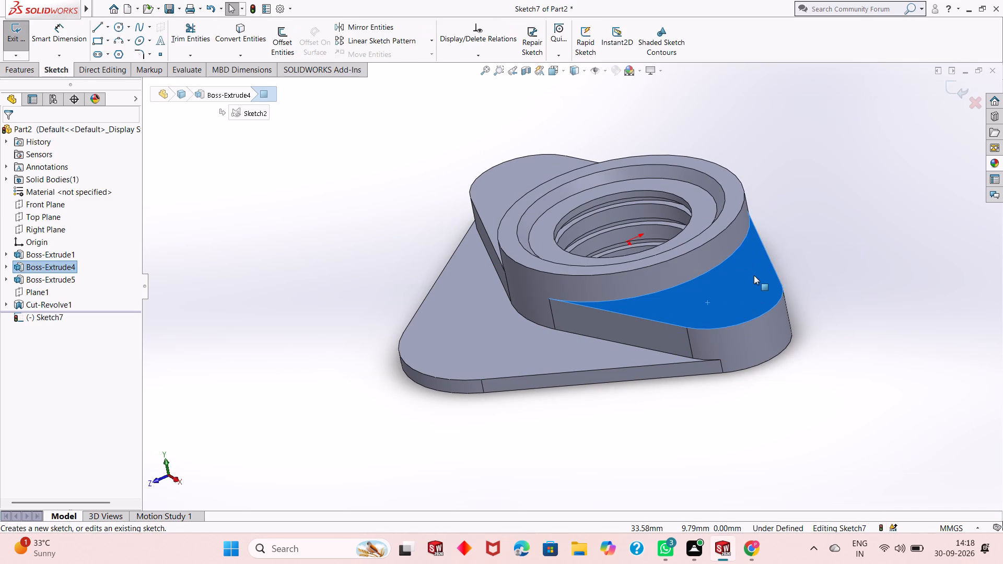
{"action": "key", "text": "ctrl+8"}
{"action": "key", "text": "Escape"}
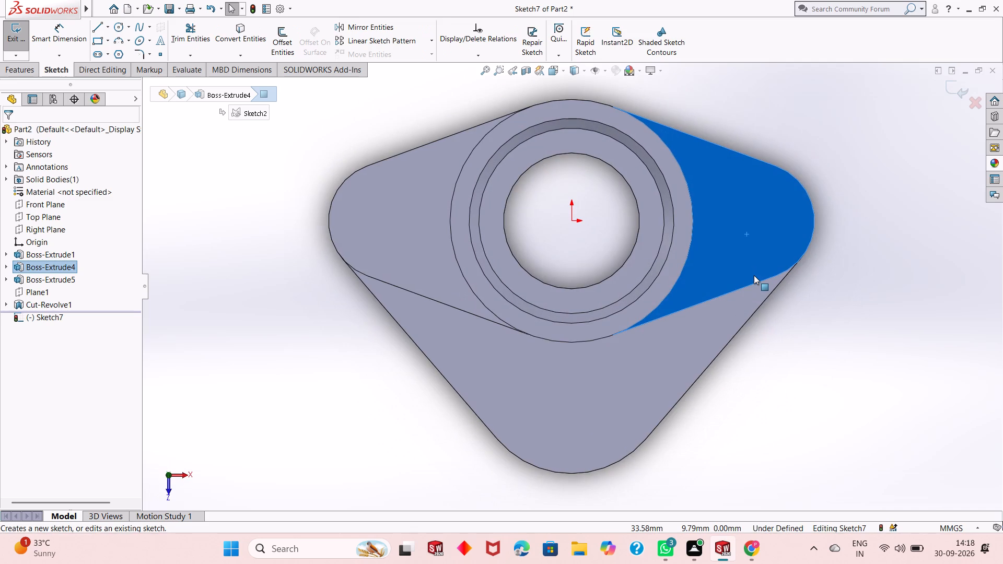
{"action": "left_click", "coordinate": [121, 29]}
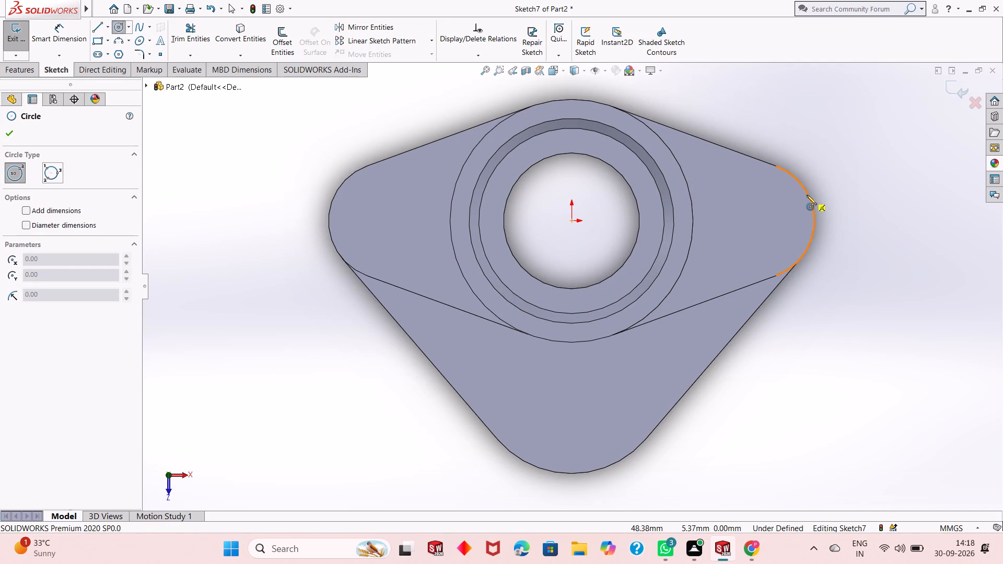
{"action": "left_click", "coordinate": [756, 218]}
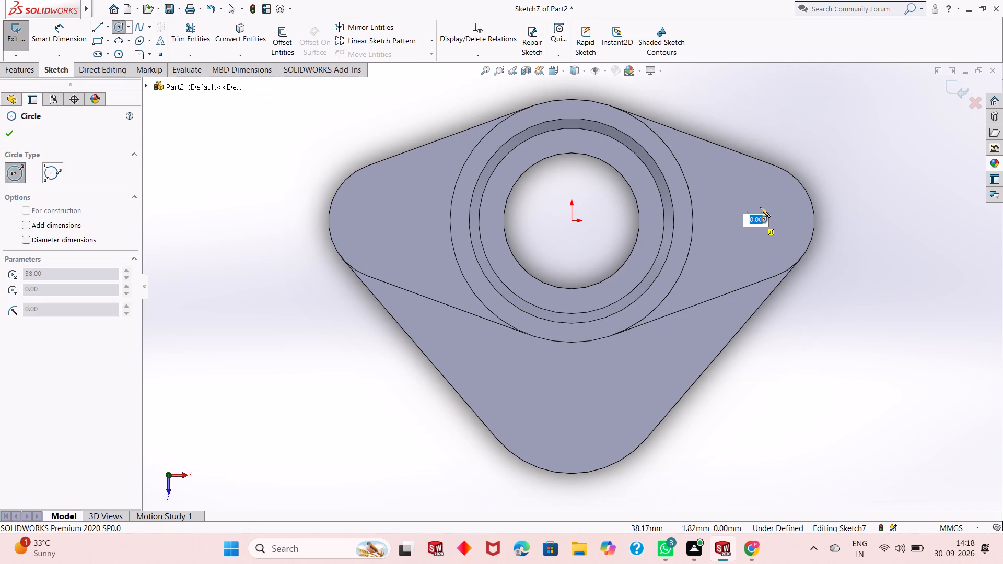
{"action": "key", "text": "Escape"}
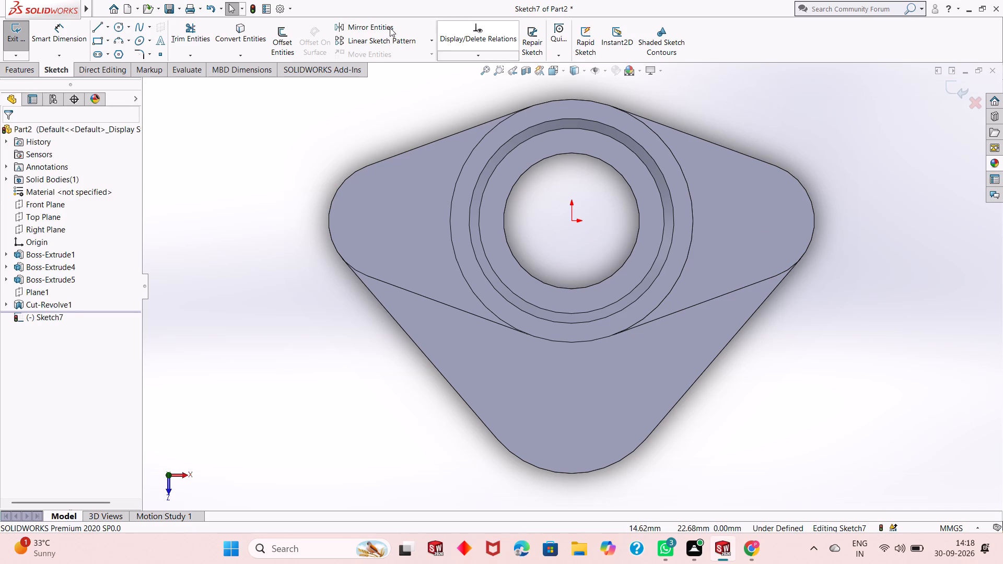
Sketch a circle concentric with each side arm's rounded end, radius about 6.6 mm on the right and 5.6 mm on the left.
{"action": "left_click", "coordinate": [115, 31]}
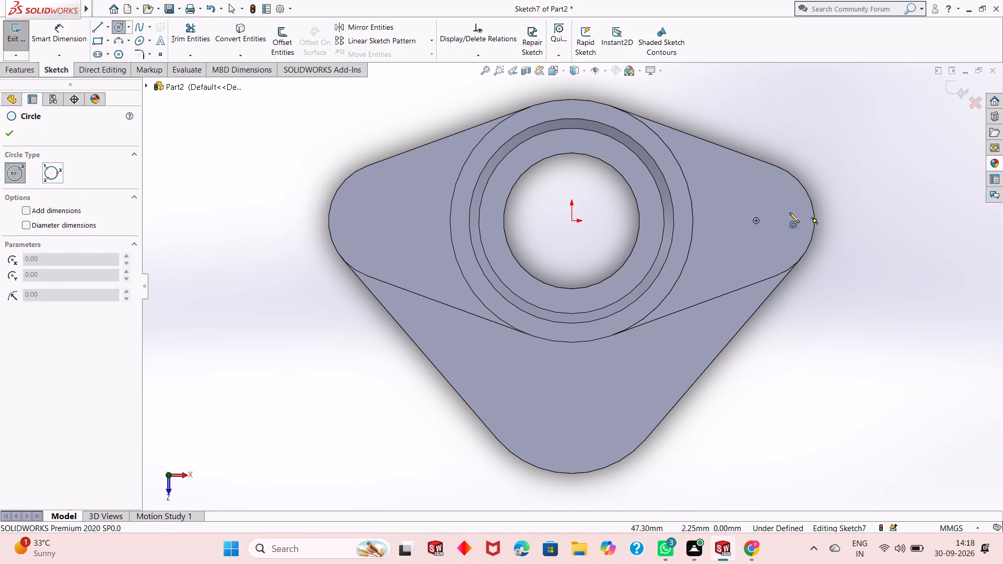
{"action": "left_click", "coordinate": [755, 220]}
{"action": "left_click", "coordinate": [773, 194]}
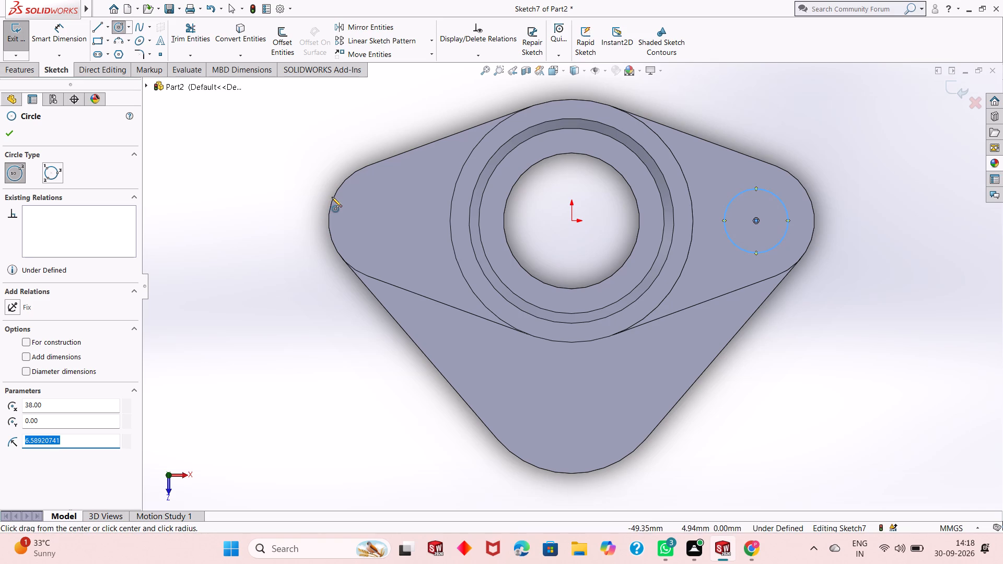
{"action": "left_click", "coordinate": [389, 221]}
{"action": "left_click", "coordinate": [401, 197]}
{"action": "right_click", "coordinate": [126, 167]}
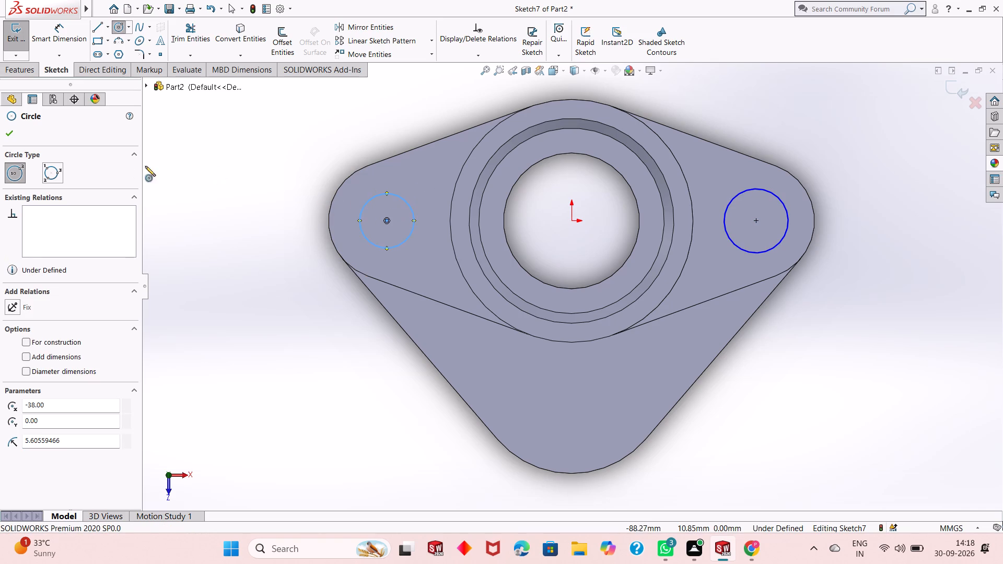
{"action": "right_click", "coordinate": [208, 163]}
{"action": "left_click", "coordinate": [231, 172]}
Dimension the circles on the left and right side arms to a diameter of 16 mm each.
{"action": "left_click", "coordinate": [71, 44]}
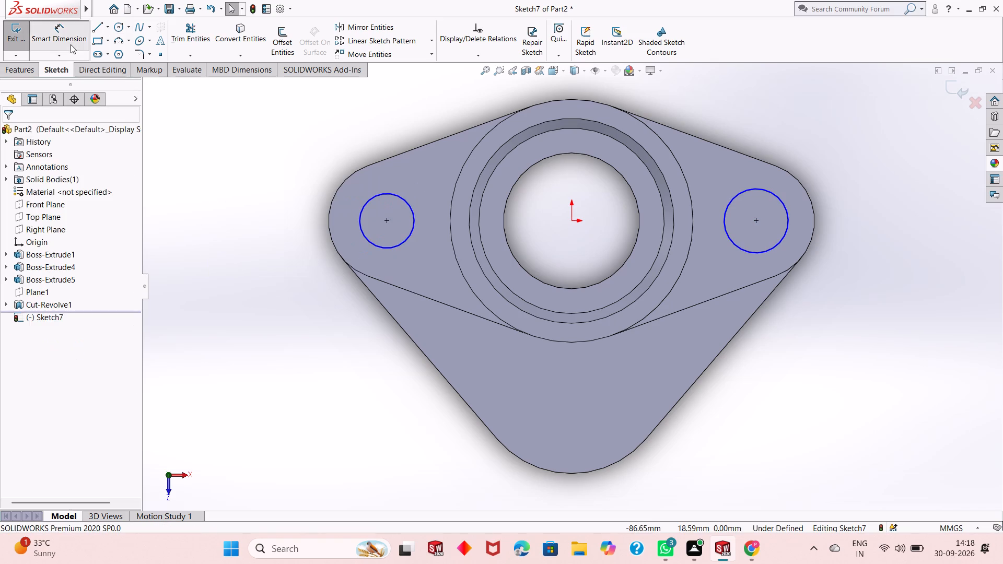
{"action": "left_click", "coordinate": [391, 245]}
{"action": "left_click", "coordinate": [262, 349]}
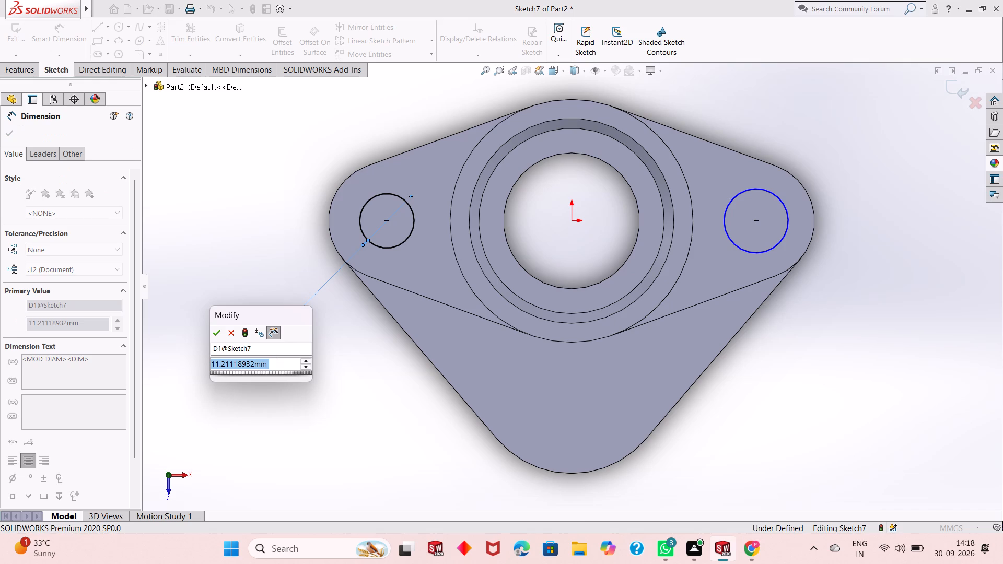
{"action": "type", "text": "16"}
{"action": "key", "text": "Return"}
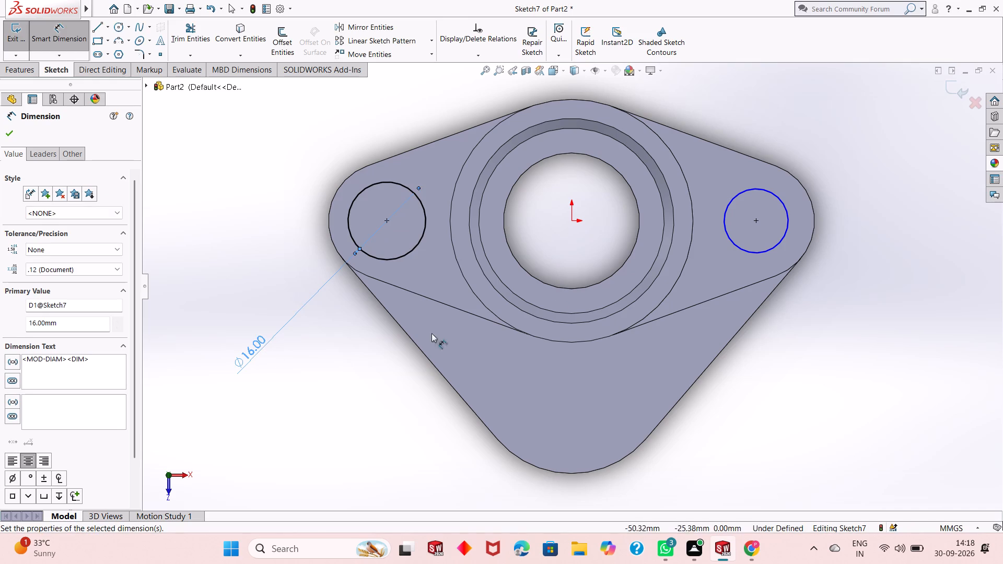
{"action": "left_click", "coordinate": [760, 252]}
{"action": "left_click", "coordinate": [832, 365]}
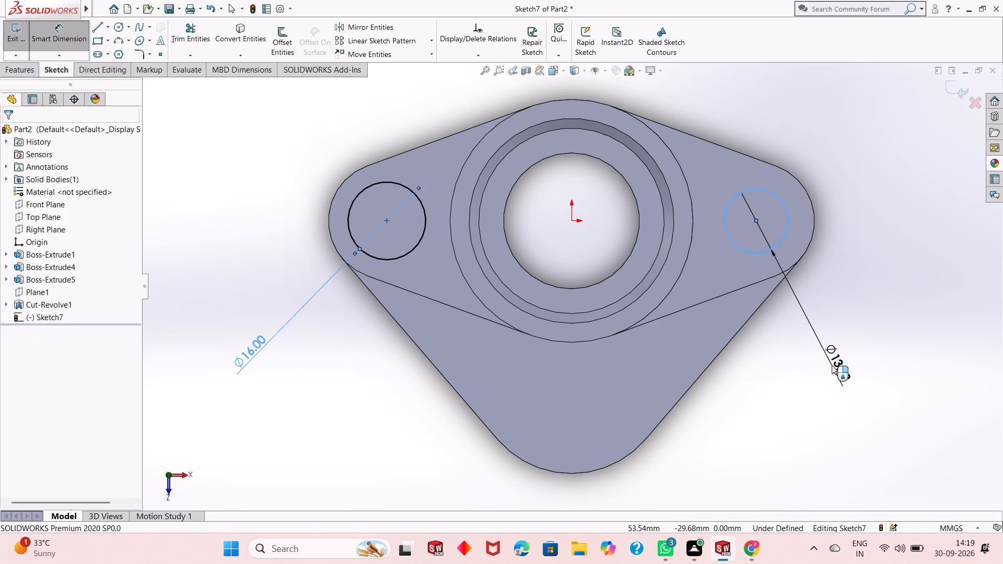
{"action": "type", "text": "16"}
{"action": "key", "text": "Return"}
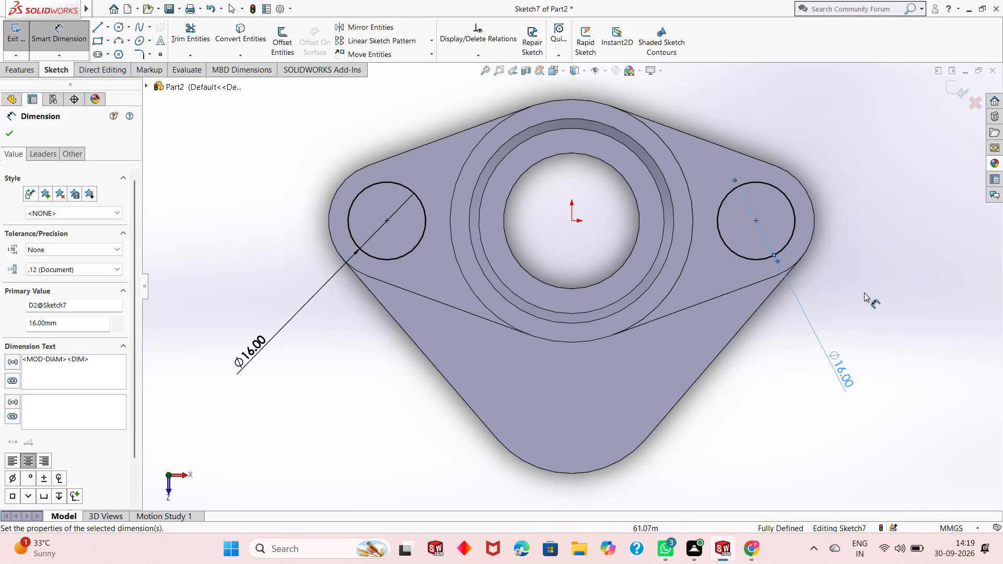
{"action": "right_click", "coordinate": [862, 290]}
{"action": "left_click", "coordinate": [876, 320]}
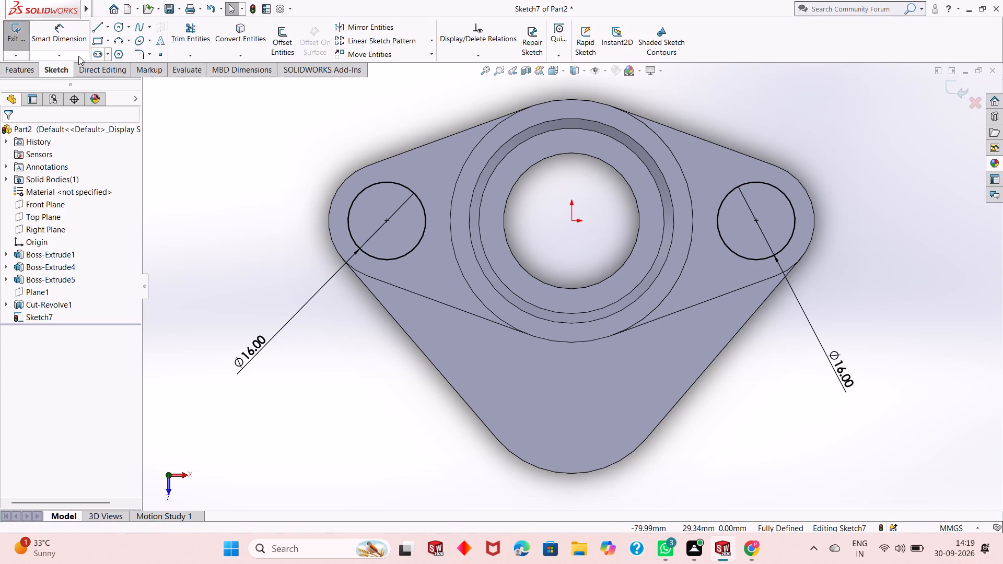
Cut-extrude the two 16 mm circles into the side arms to a blind depth of 5 mm.
{"action": "left_click", "coordinate": [31, 68]}
{"action": "left_click", "coordinate": [169, 39]}
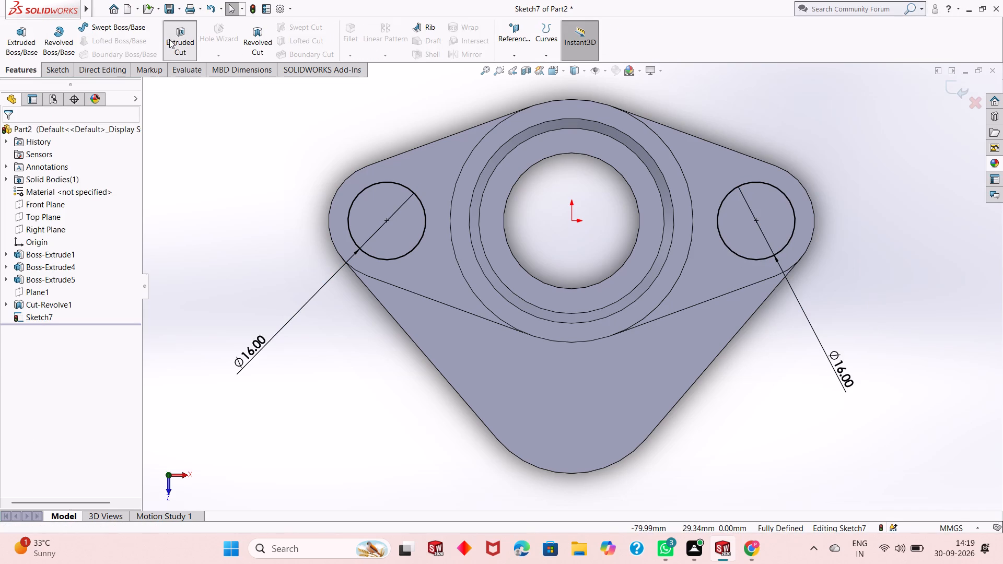
{"action": "middle_click_drag", "start_coordinate": [331, 357], "coordinate": [333, 227]}
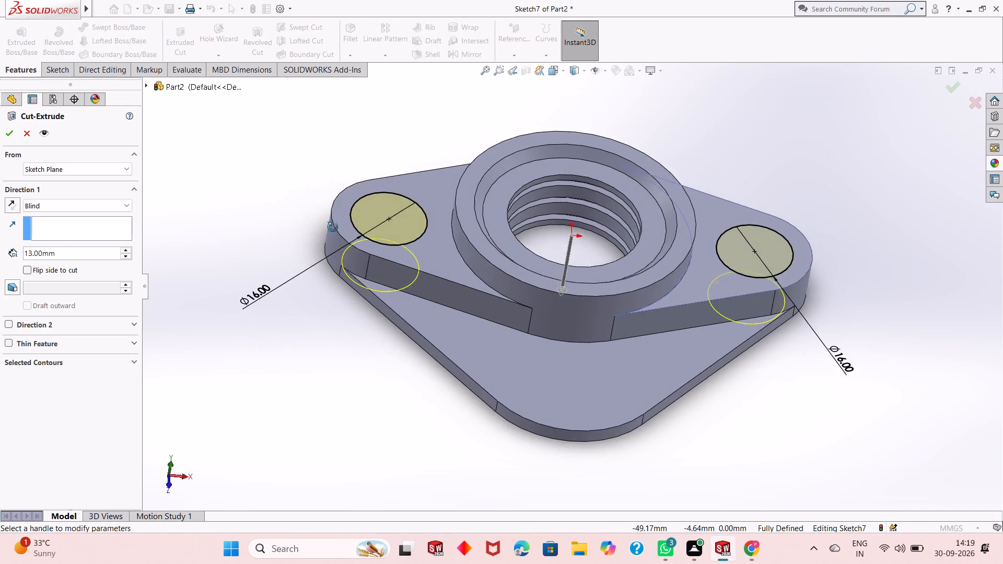
{"action": "middle_click_drag", "start_coordinate": [333, 227], "coordinate": [274, 280]}
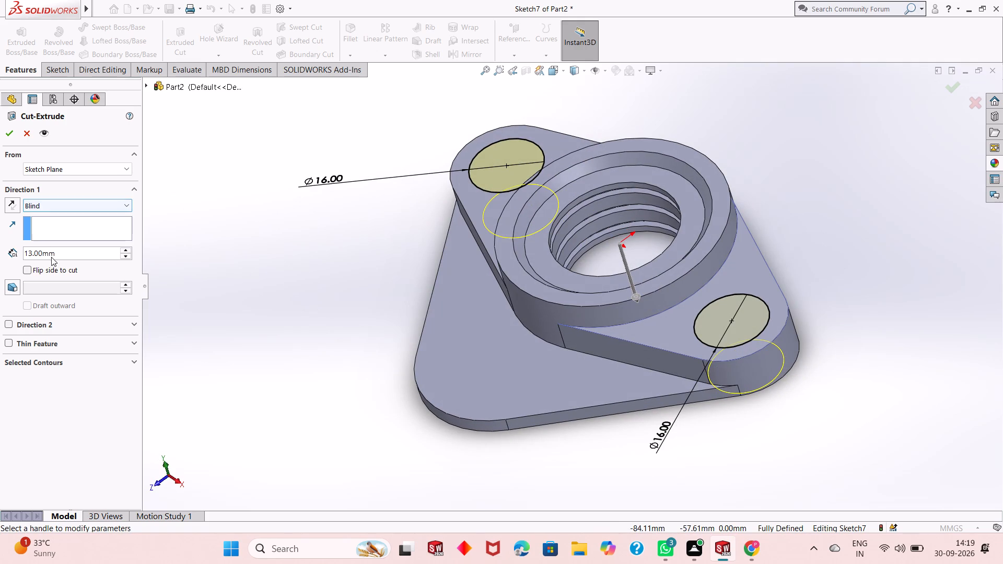
{"action": "double_click", "coordinate": [59, 256]}
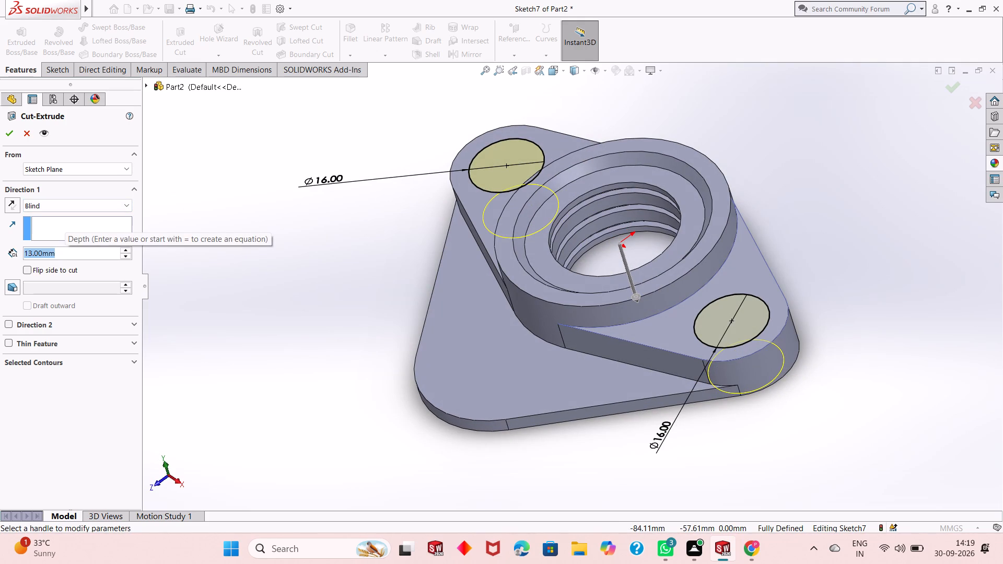
{"action": "key", "text": "5"}
{"action": "key", "text": "Return"}
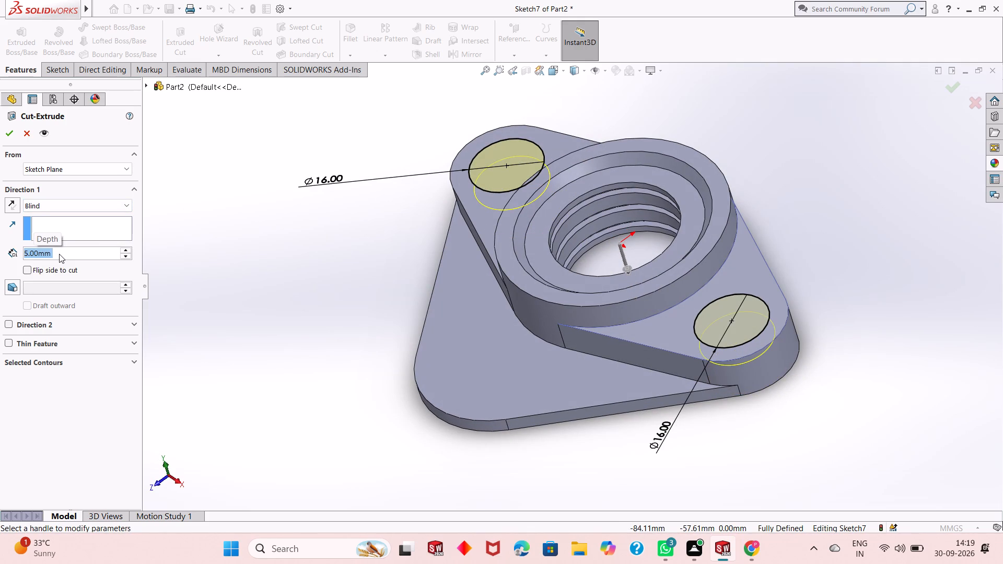
{"action": "middle_click_drag", "start_coordinate": [332, 405], "coordinate": [347, 357]}
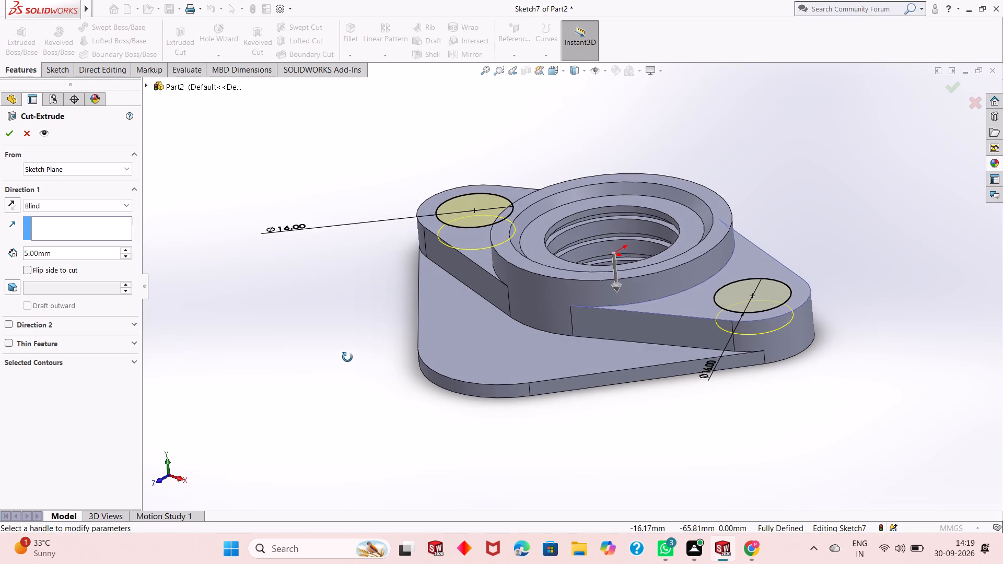
{"action": "middle_click_drag", "start_coordinate": [347, 357], "coordinate": [347, 336]}
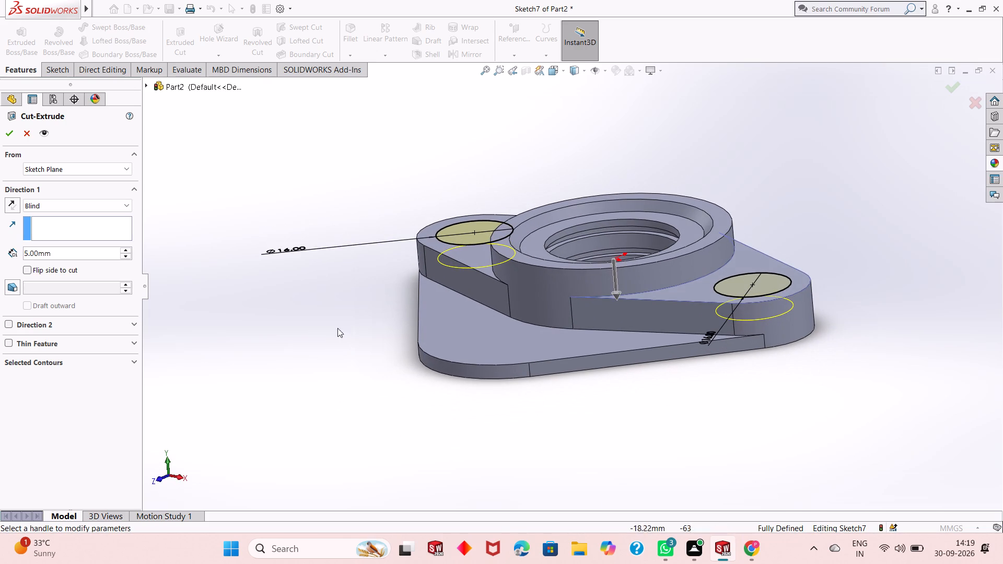
{"action": "left_click", "coordinate": [10, 134]}
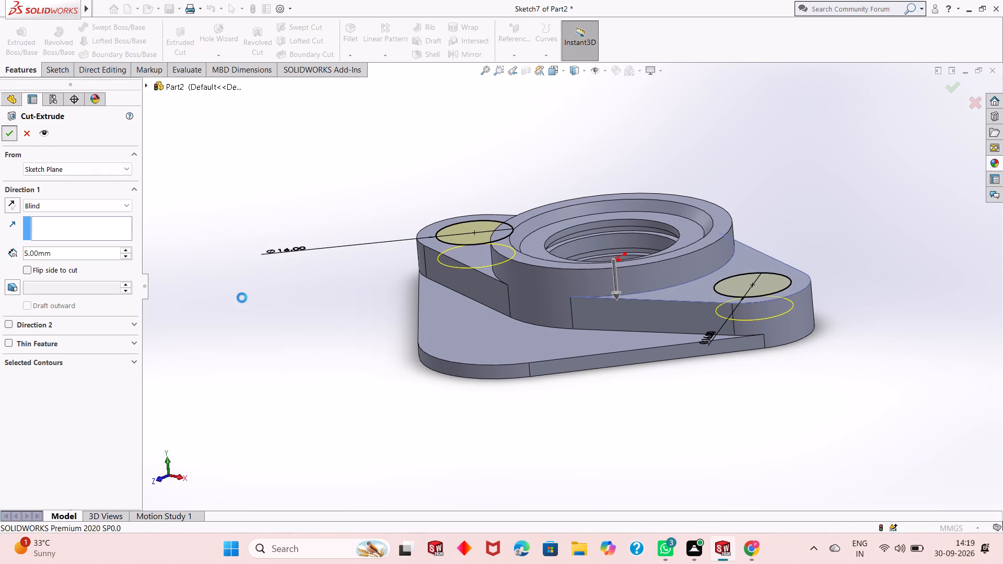
{"action": "left_click", "coordinate": [312, 353]}
{"action": "middle_click_drag", "start_coordinate": [312, 354], "coordinate": [323, 415]}
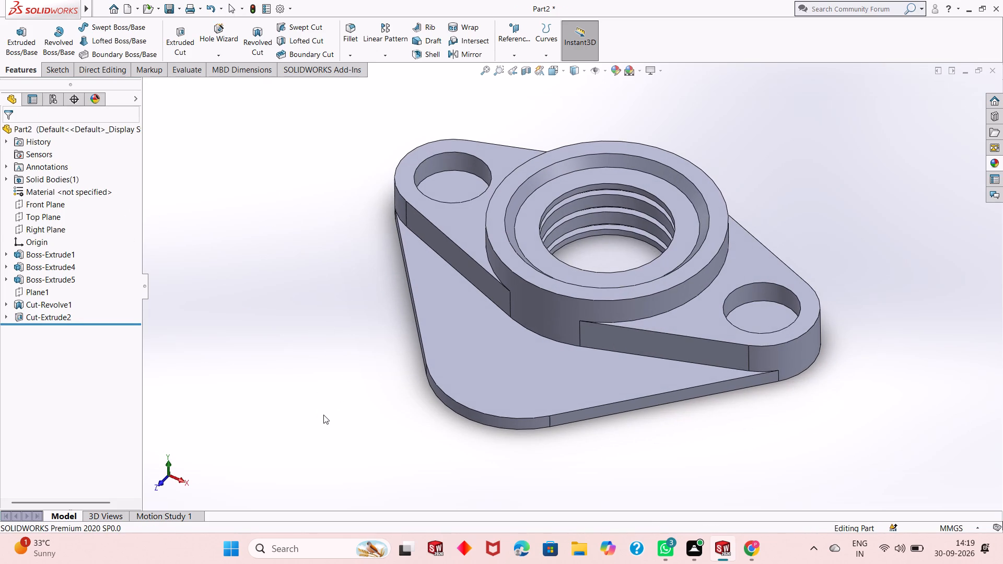
Start a sketch on the floor of the right arm's 16 mm recess, viewed face-on.
{"action": "left_click", "coordinate": [760, 313]}
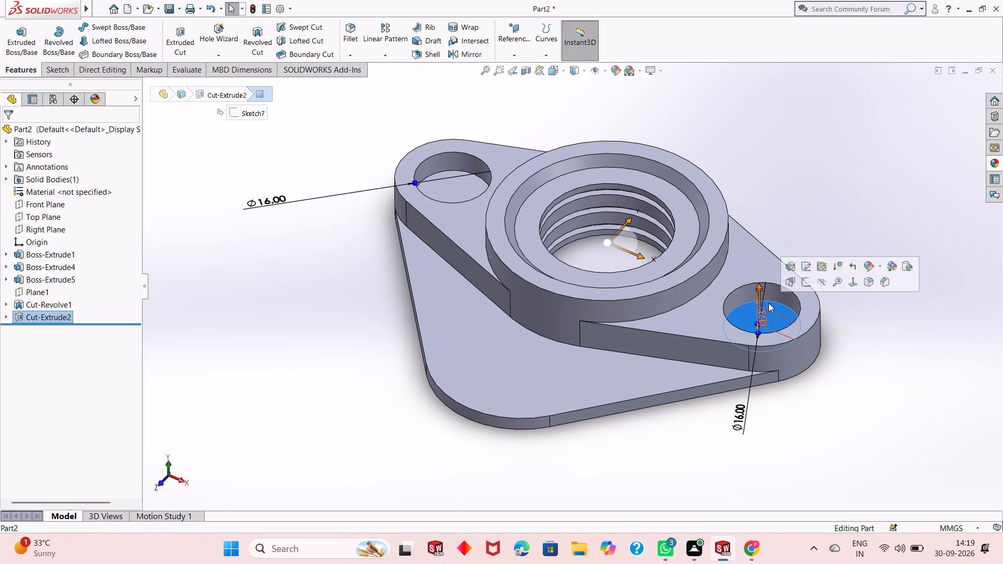
{"action": "left_click", "coordinate": [809, 282]}
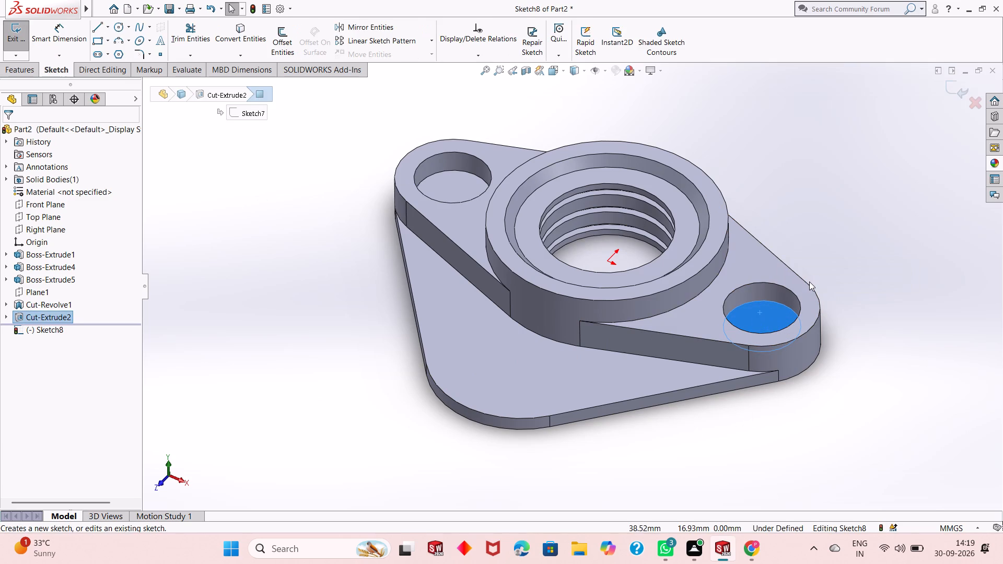
{"action": "key", "text": "ctrl+8"}
{"action": "key", "text": "Escape"}
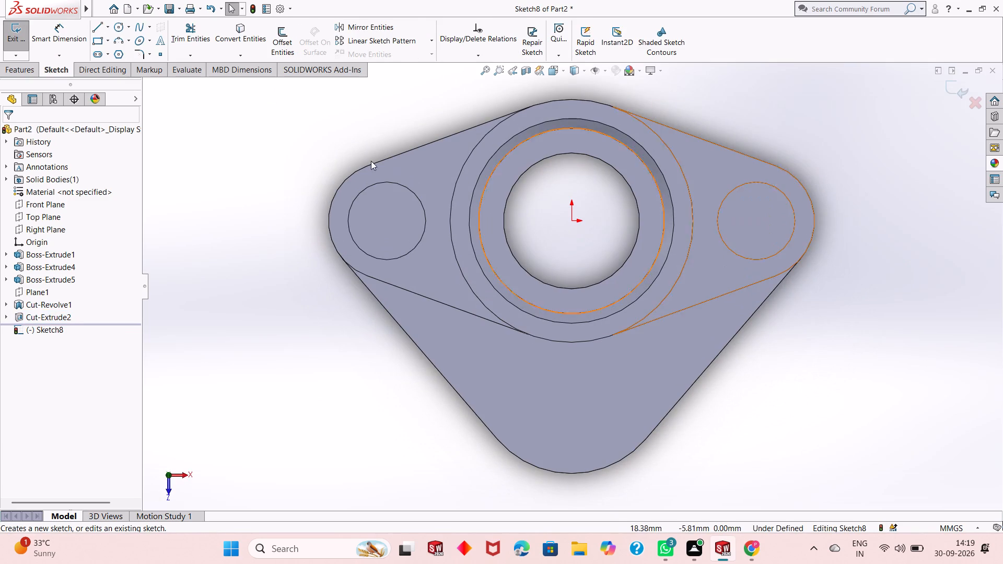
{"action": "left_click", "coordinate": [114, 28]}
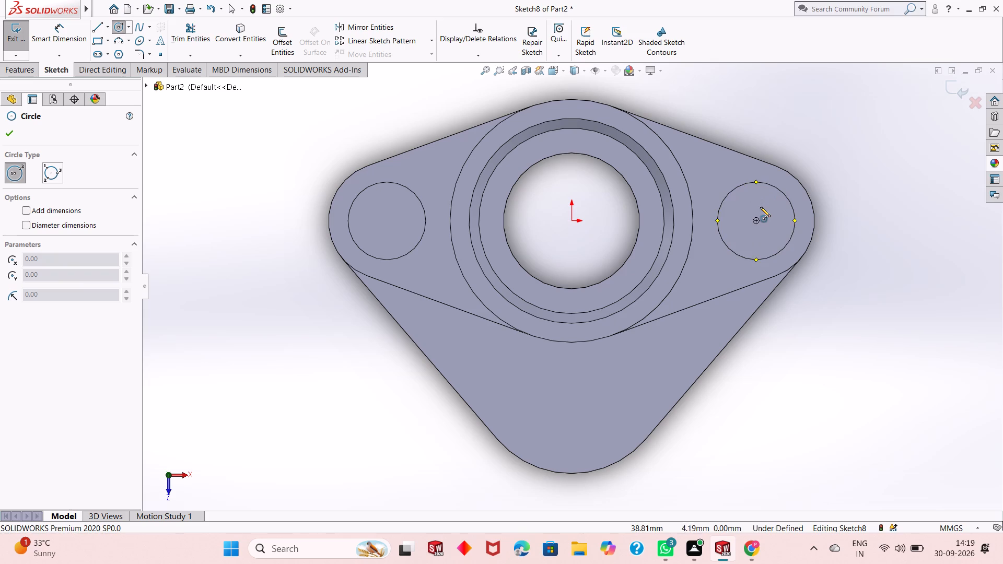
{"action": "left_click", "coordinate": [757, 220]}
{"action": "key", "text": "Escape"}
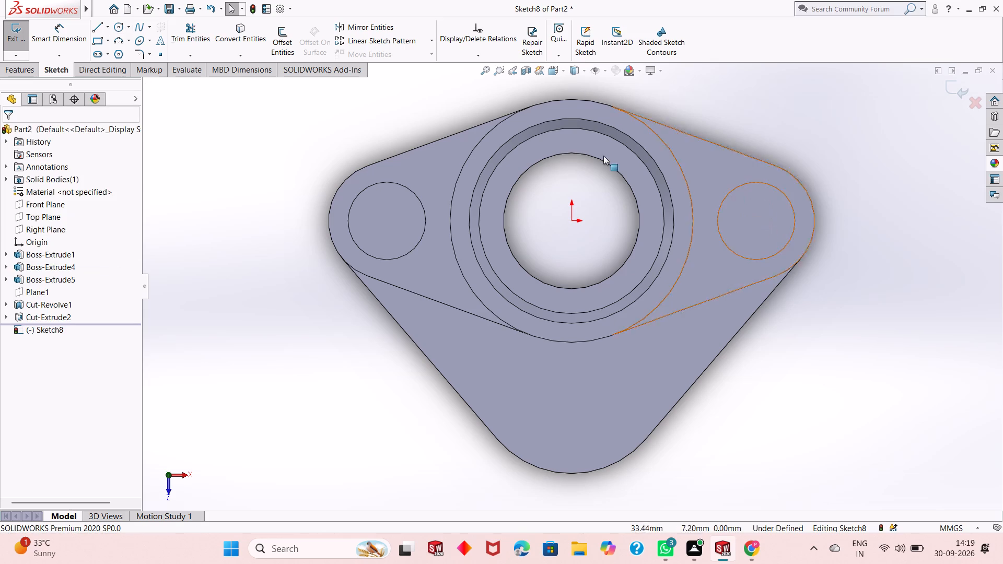
Sketch a circle concentric with each arm's recess, radius about 4.3 mm on the right and 4.2 mm on the left.
{"action": "left_click", "coordinate": [121, 29]}
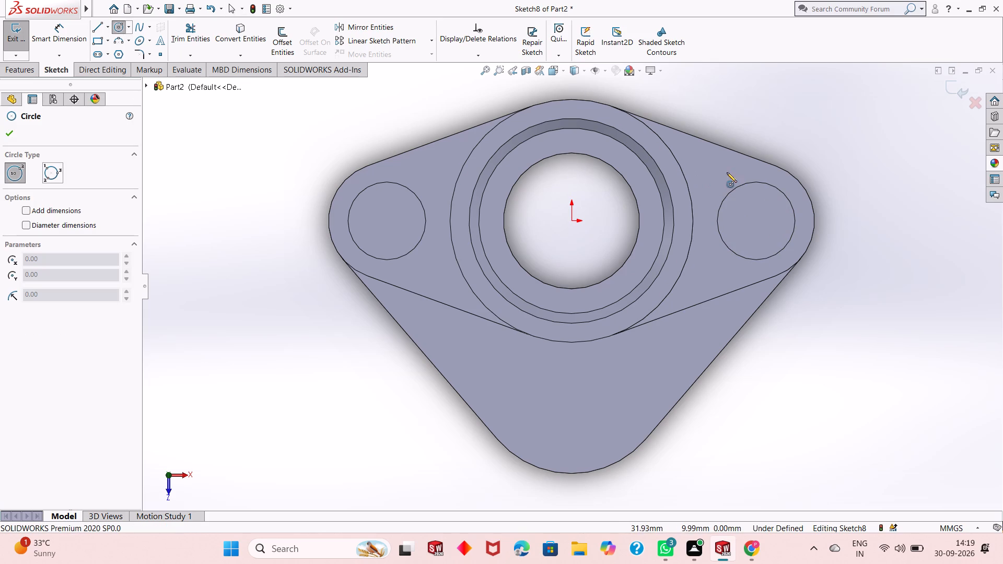
{"action": "left_click", "coordinate": [756, 220]}
{"action": "left_click", "coordinate": [766, 203]}
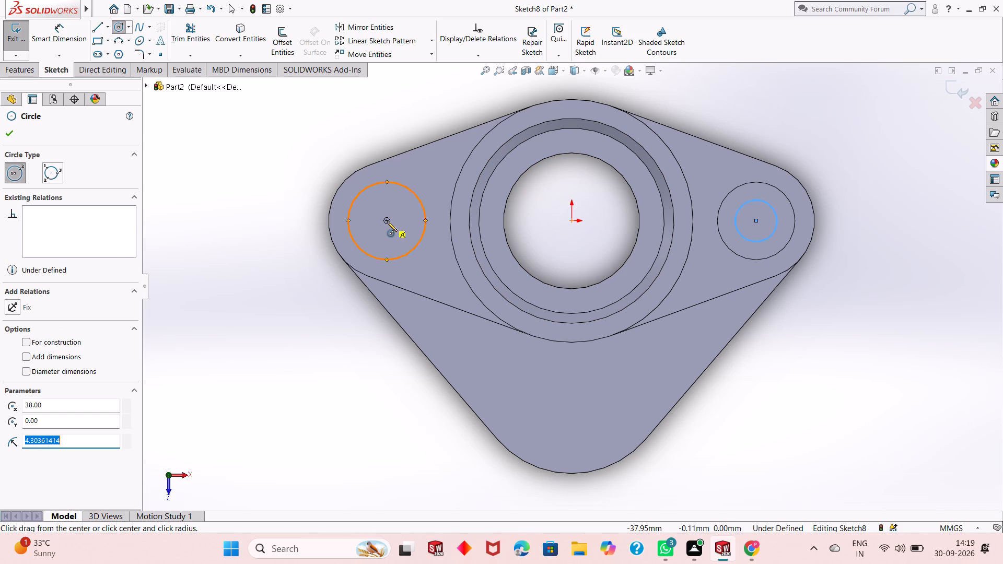
{"action": "left_click", "coordinate": [387, 221]}
{"action": "left_click", "coordinate": [394, 202]}
{"action": "key", "text": "Escape"}
{"action": "key", "text": "Escape"}
{"action": "key", "text": "Escape"}
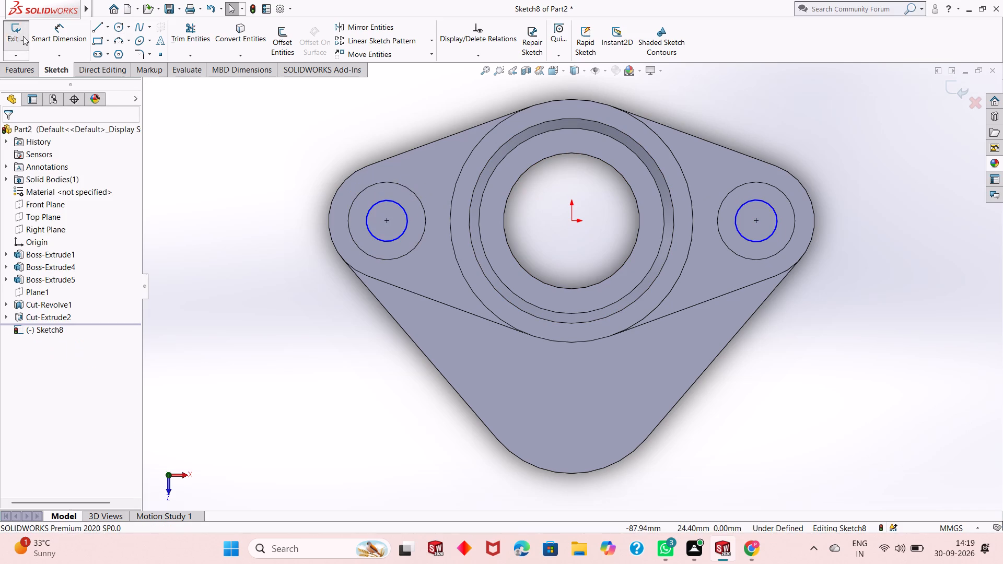
Dimension the inner circles in the left and right recesses to a diameter of 9 mm each.
{"action": "left_click", "coordinate": [53, 38]}
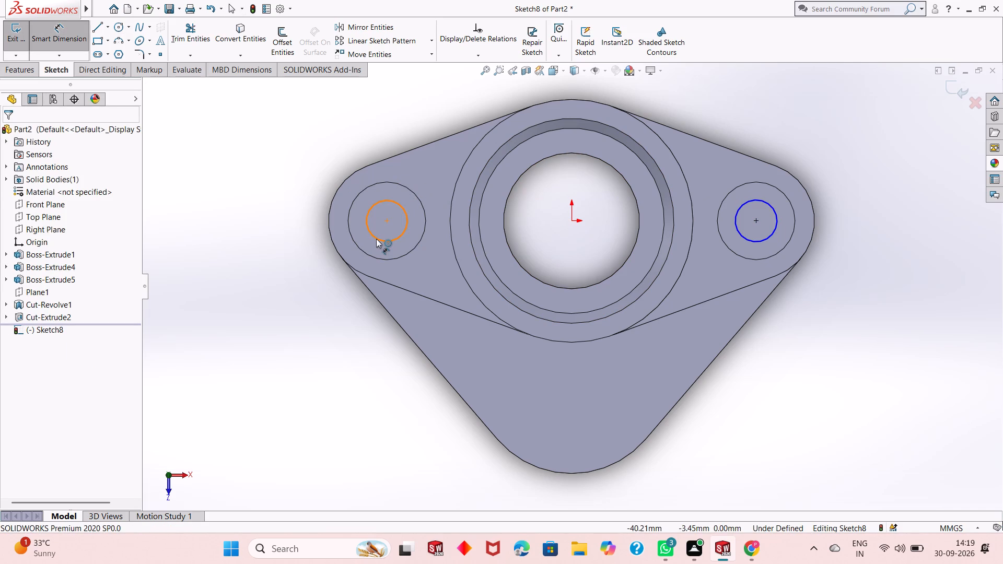
{"action": "left_click", "coordinate": [376, 239]}
{"action": "left_click", "coordinate": [319, 305]}
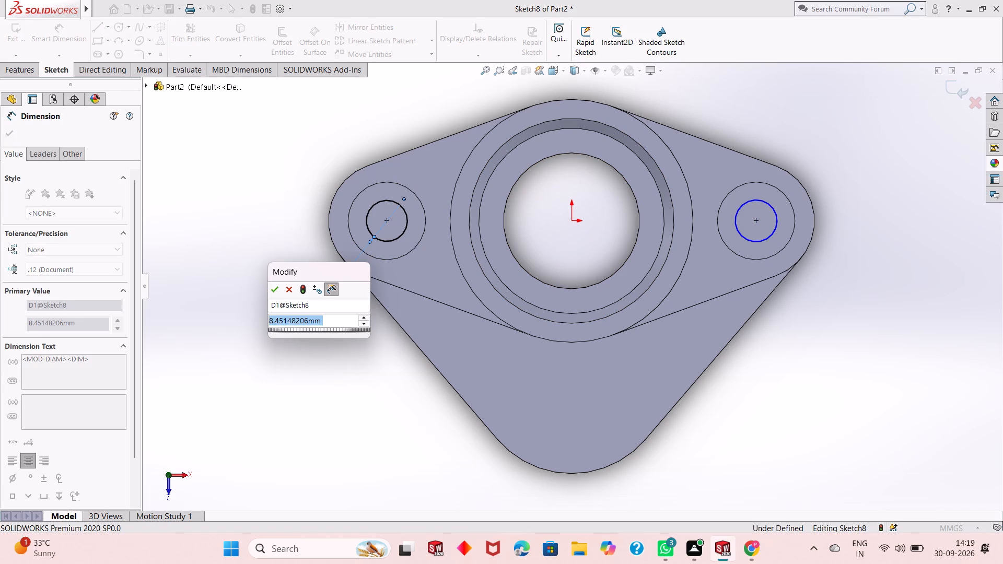
{"action": "key", "text": "9"}
{"action": "key", "text": "Return"}
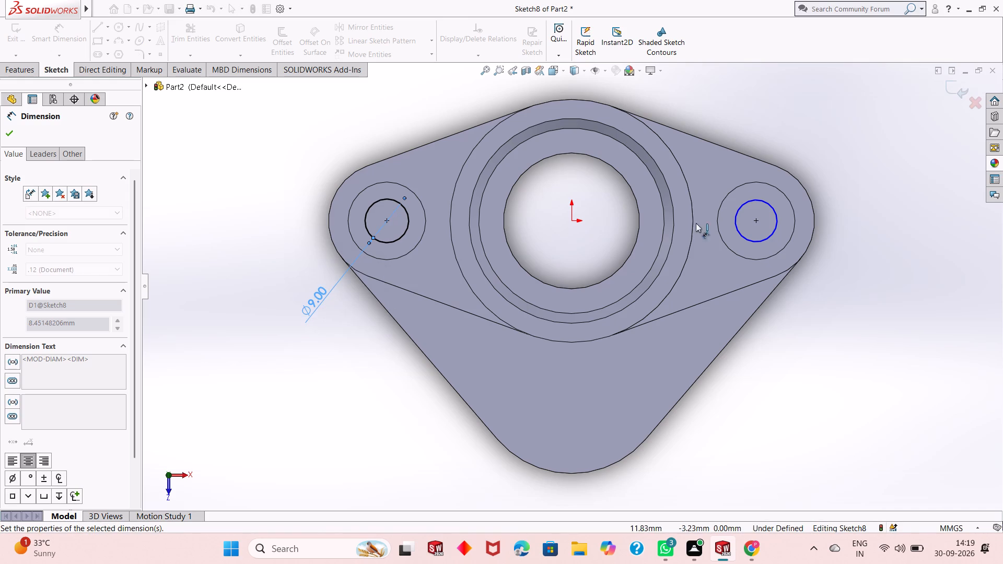
{"action": "left_click", "coordinate": [737, 228]}
{"action": "left_click", "coordinate": [848, 305]}
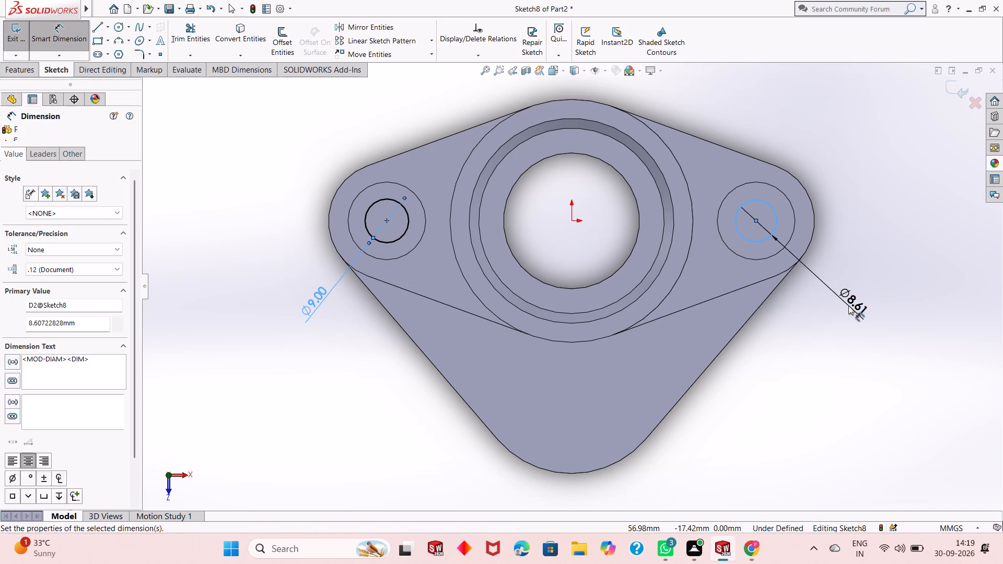
{"action": "key", "text": "9"}
{"action": "key", "text": "Return"}
{"action": "right_click", "coordinate": [832, 337]}
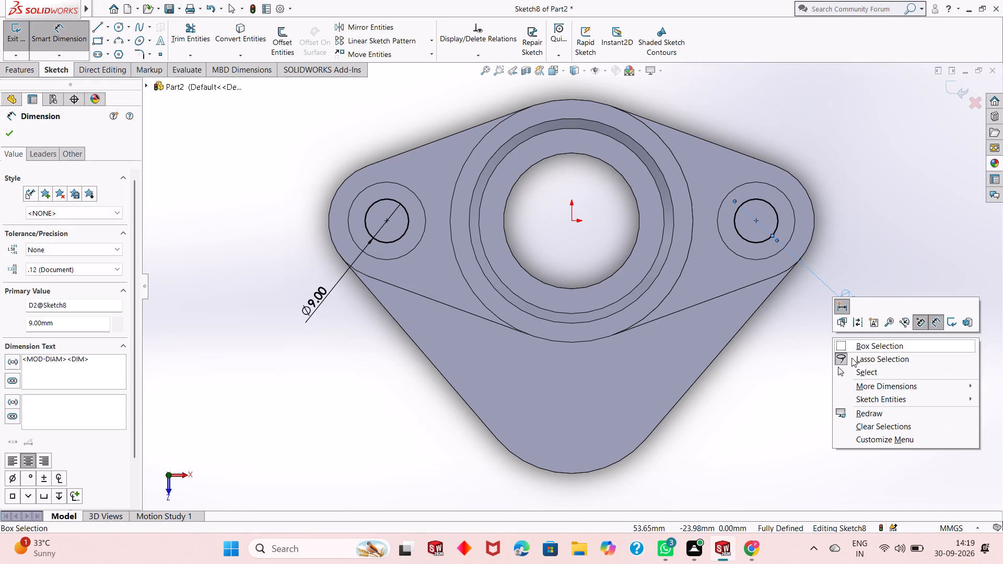
{"action": "left_click", "coordinate": [860, 372]}
Cut-extrude the two 9 mm circles from the recess floors to a blind depth of 5 mm.
{"action": "middle_click_drag", "start_coordinate": [759, 398], "coordinate": [747, 373]}
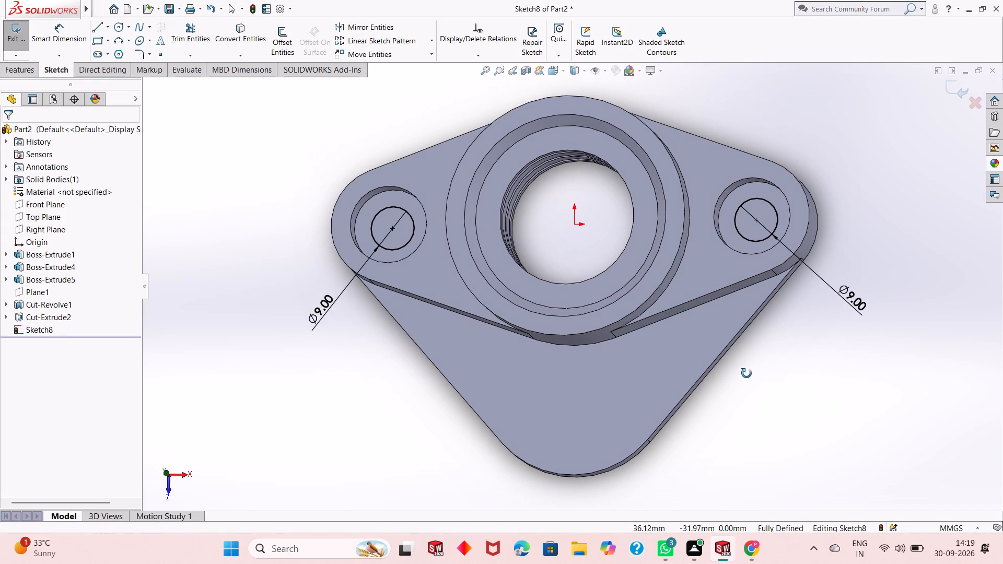
{"action": "middle_click_drag", "start_coordinate": [747, 373], "coordinate": [746, 373]}
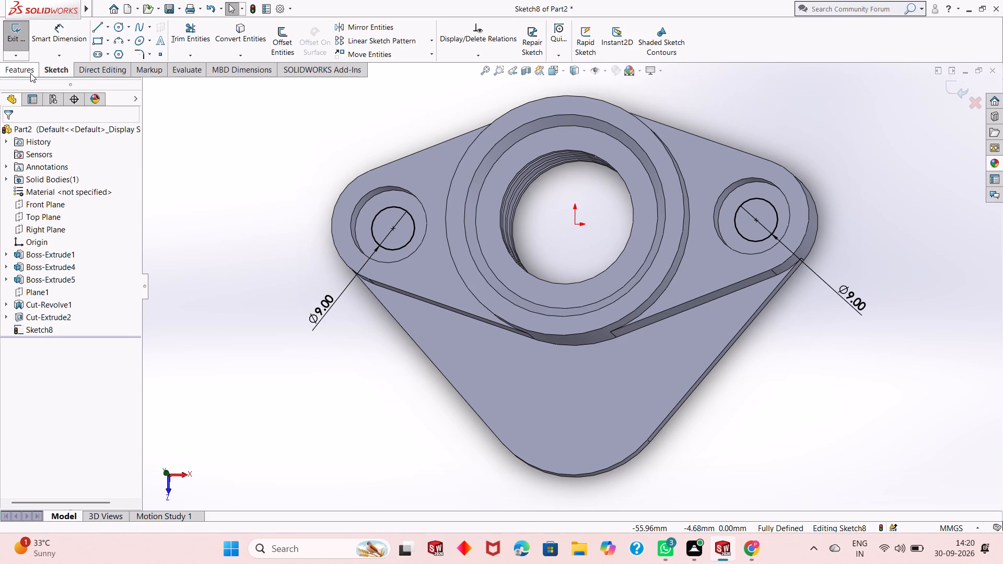
{"action": "left_click", "coordinate": [29, 69]}
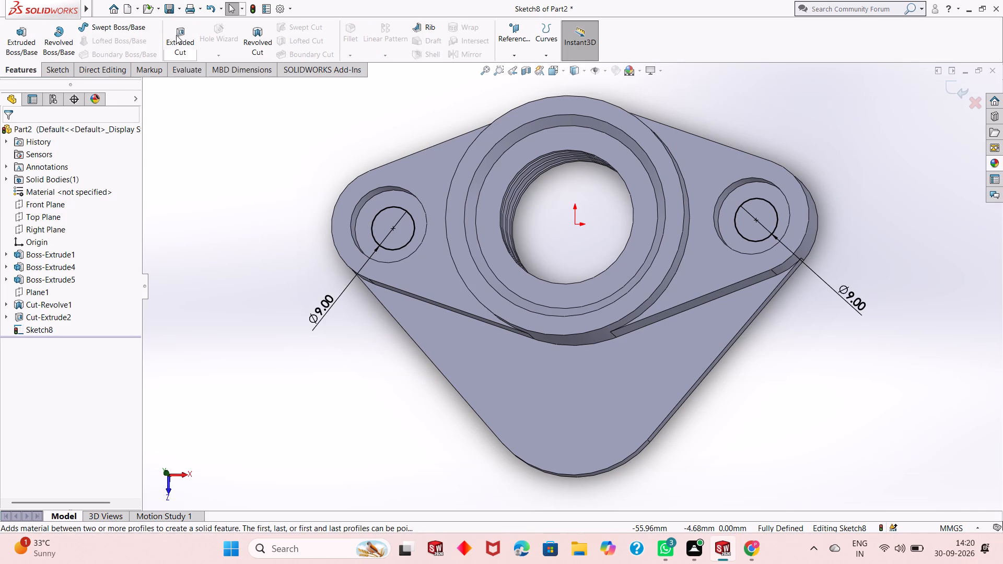
{"action": "left_click", "coordinate": [176, 35]}
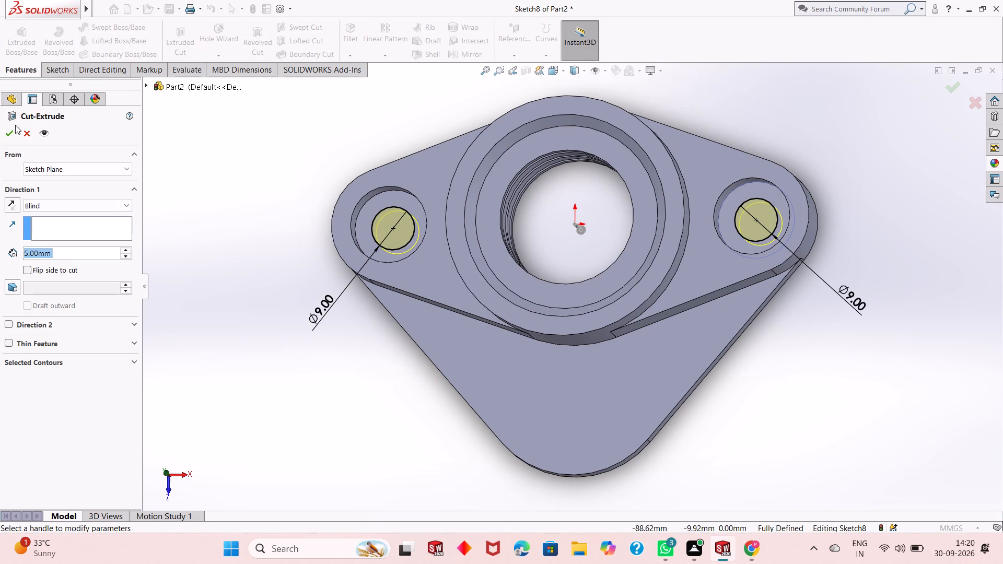
{"action": "left_click", "coordinate": [12, 133]}
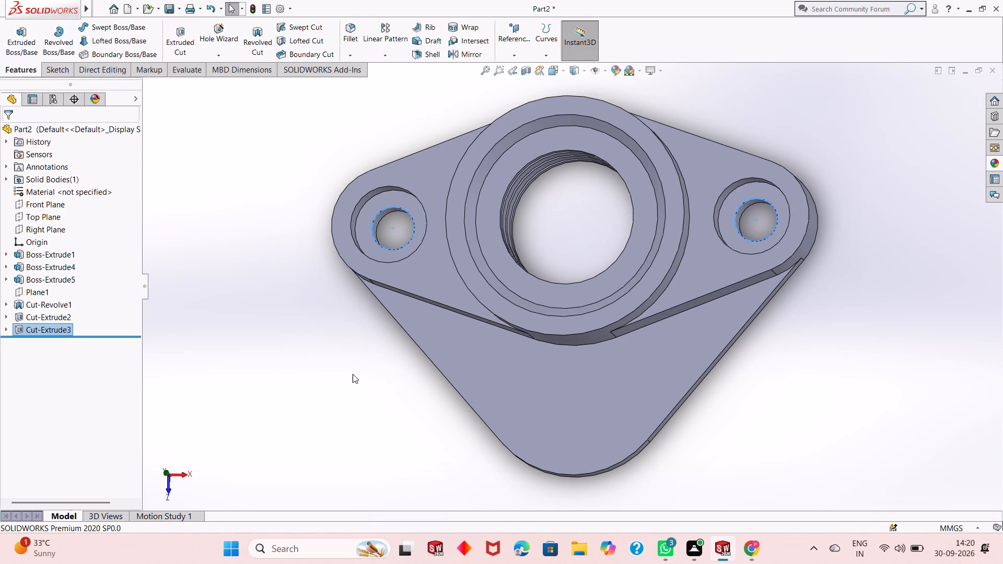
Apply a purple colour appearance to the exposed upper face of the triangular base plate.
{"action": "middle_click_drag", "start_coordinate": [354, 374], "coordinate": [365, 279]}
{"action": "left_click", "coordinate": [309, 356]}
{"action": "middle_click_drag", "start_coordinate": [578, 370], "coordinate": [540, 331]}
{"action": "scroll", "coordinate": [540, 331], "scroll_direction": "up", "scroll_amount": 2}
{"action": "middle_click_drag", "start_coordinate": [612, 368], "coordinate": [684, 338]}
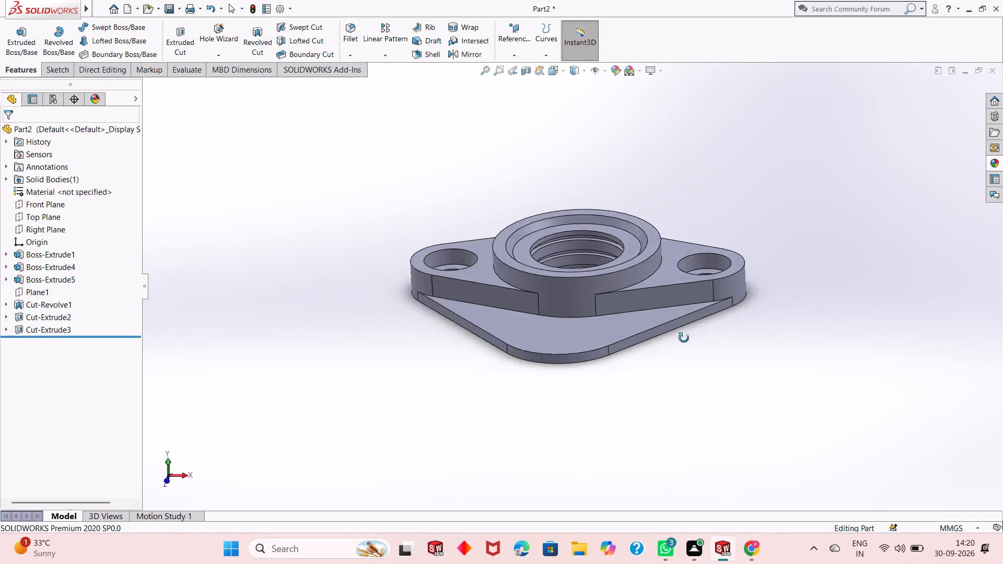
{"action": "middle_click_drag", "start_coordinate": [684, 338], "coordinate": [602, 374]}
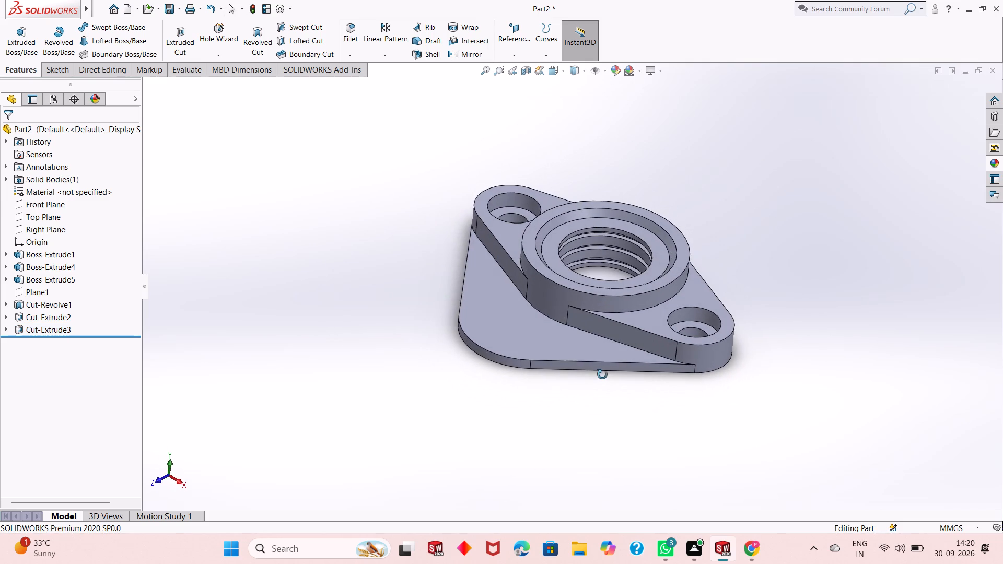
{"action": "middle_click_drag", "start_coordinate": [602, 374], "coordinate": [605, 382]}
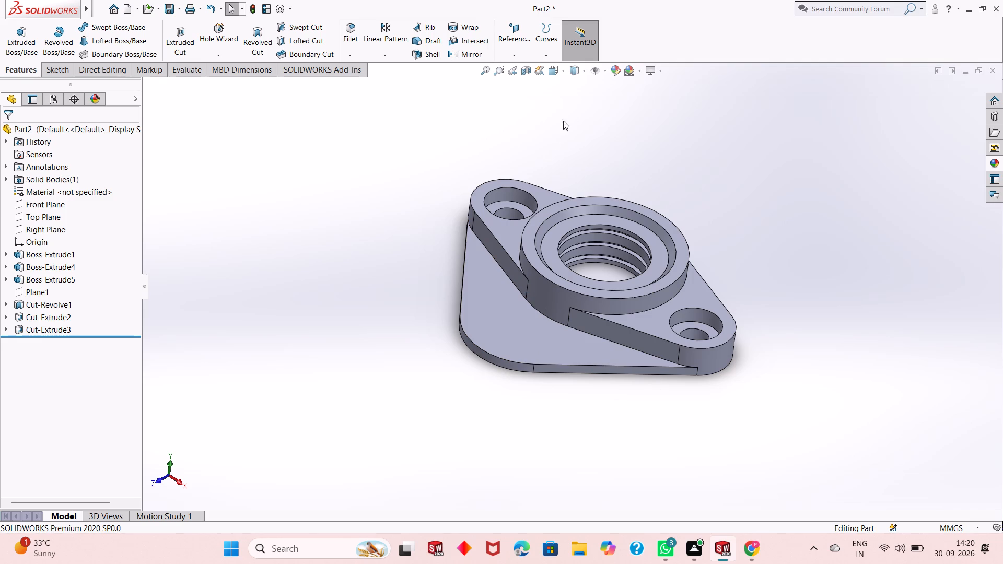
{"action": "left_click", "coordinate": [477, 299]}
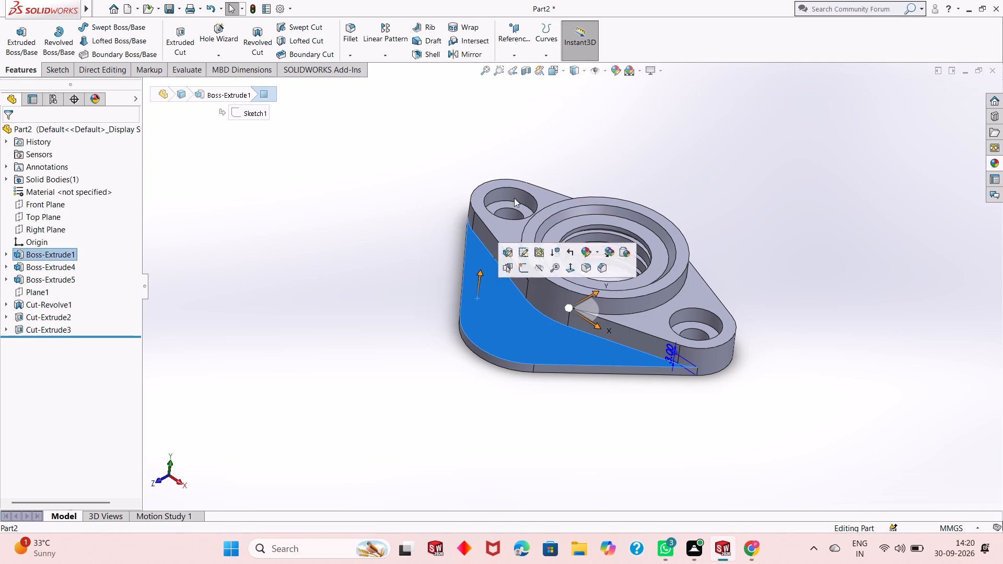
{"action": "left_click", "coordinate": [616, 69]}
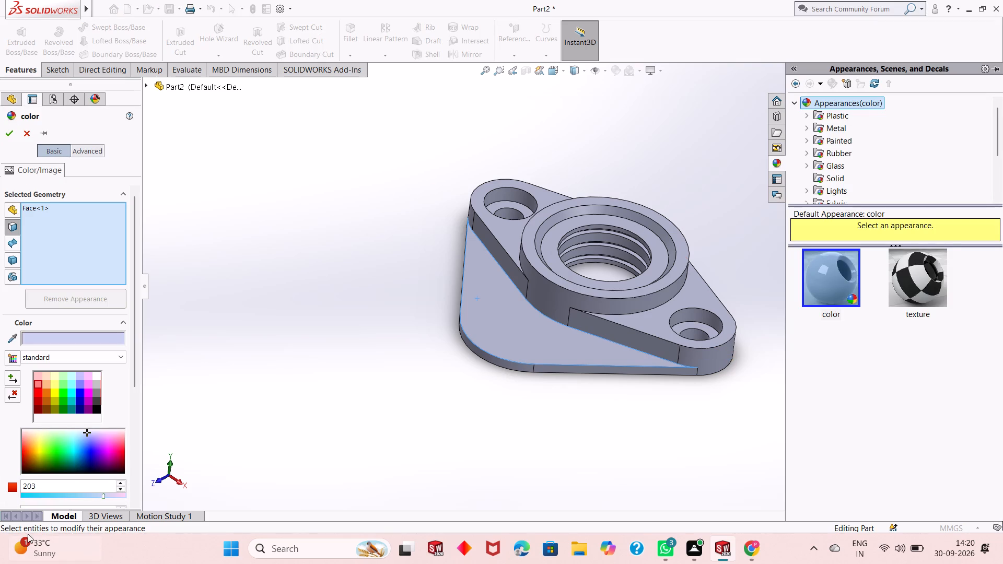
{"action": "left_click", "coordinate": [81, 442]}
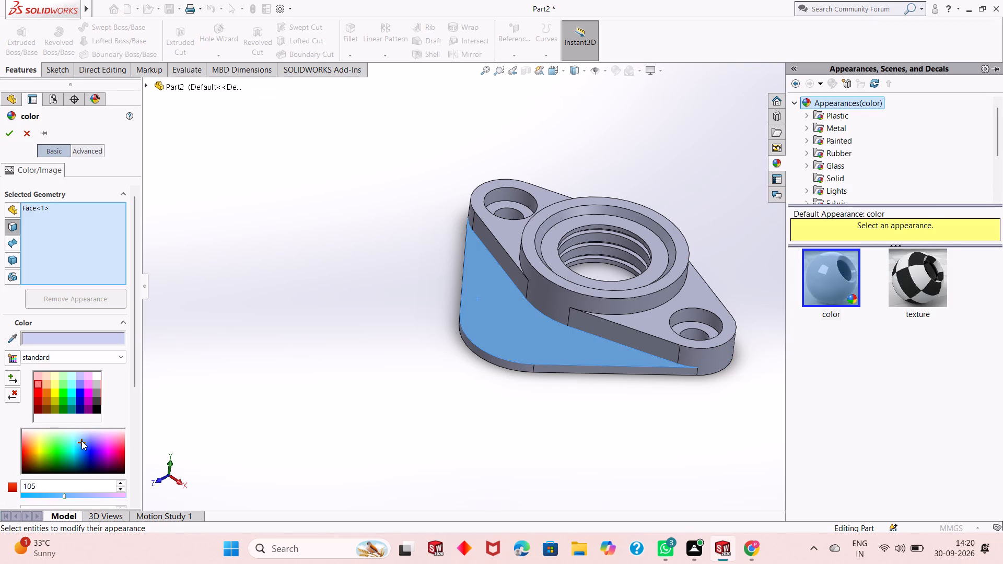
{"action": "left_click", "coordinate": [81, 449]}
{"action": "left_click", "coordinate": [95, 441]}
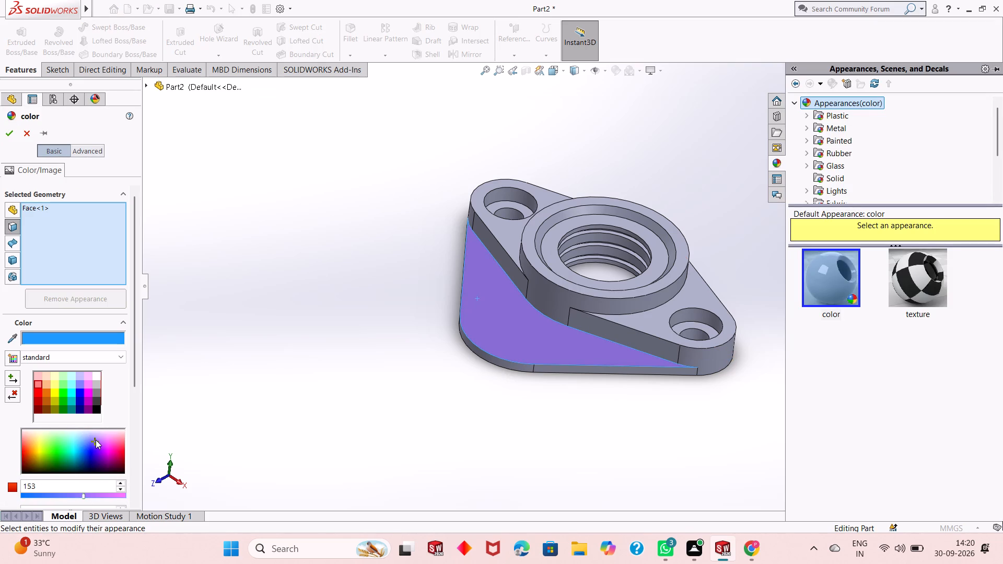
{"action": "left_click", "coordinate": [8, 138]}
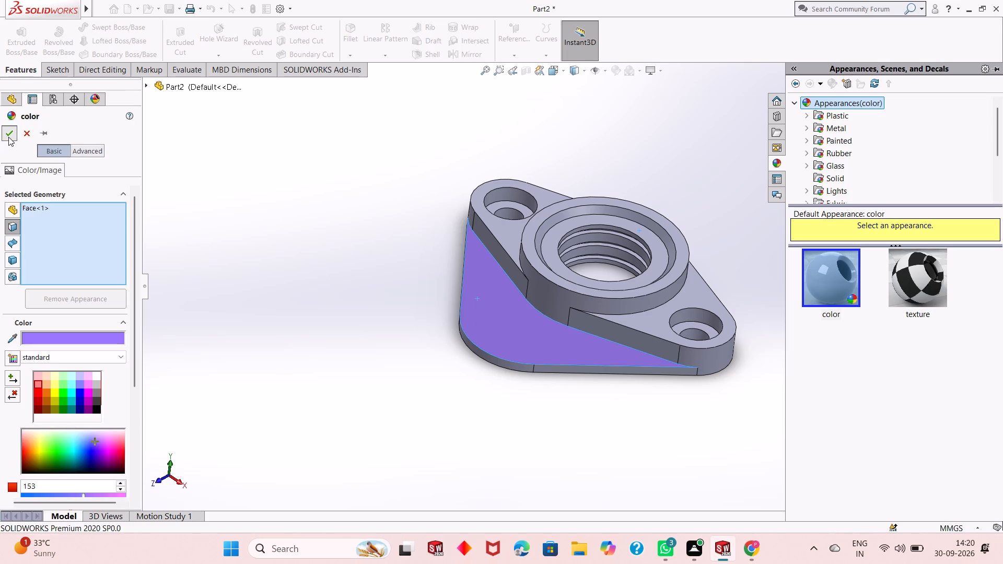
{"action": "left_click", "coordinate": [677, 144]}
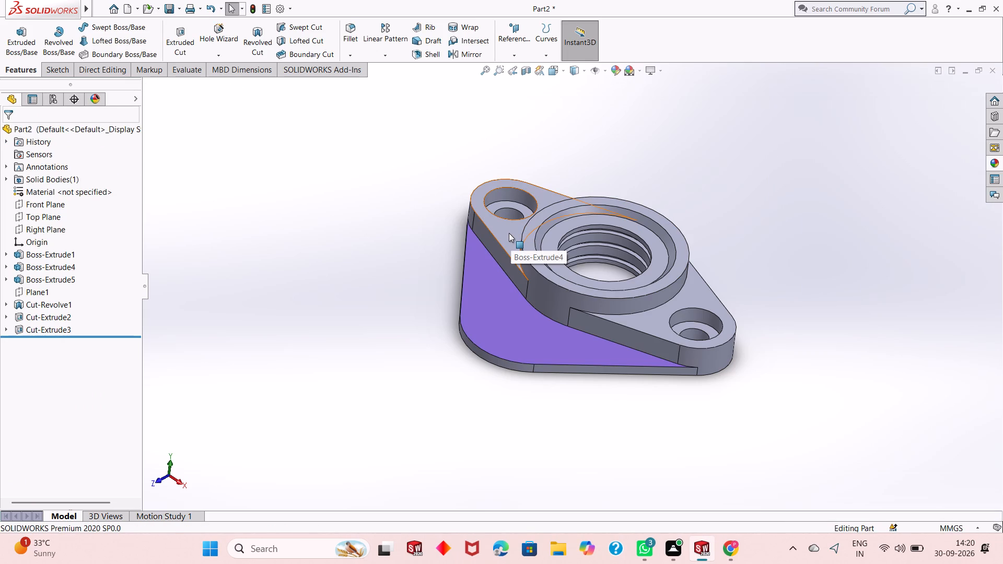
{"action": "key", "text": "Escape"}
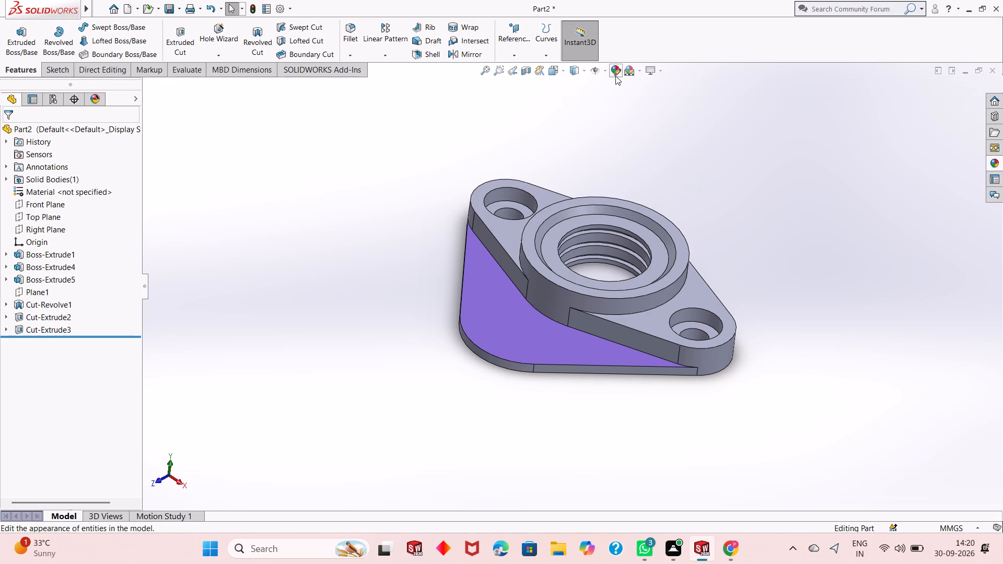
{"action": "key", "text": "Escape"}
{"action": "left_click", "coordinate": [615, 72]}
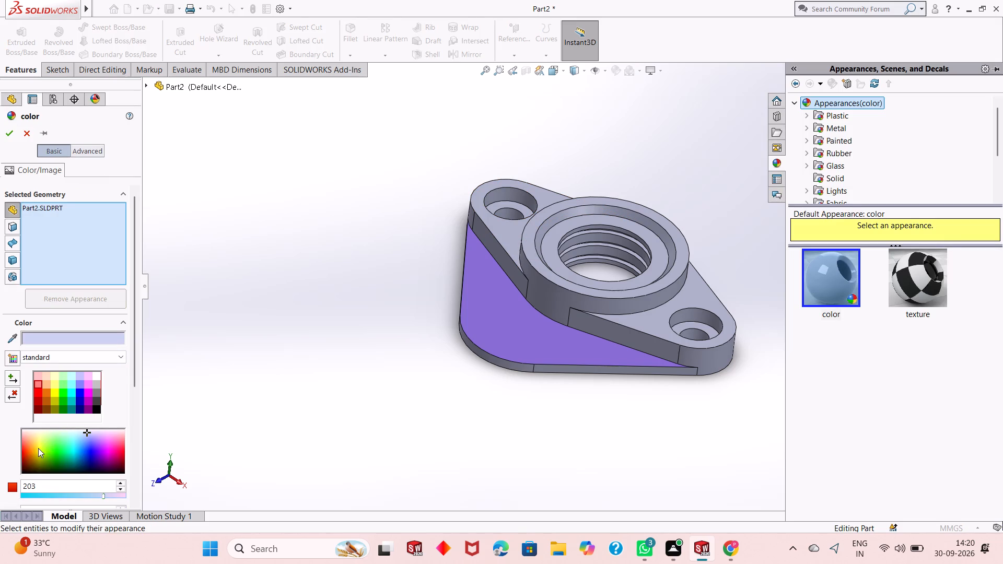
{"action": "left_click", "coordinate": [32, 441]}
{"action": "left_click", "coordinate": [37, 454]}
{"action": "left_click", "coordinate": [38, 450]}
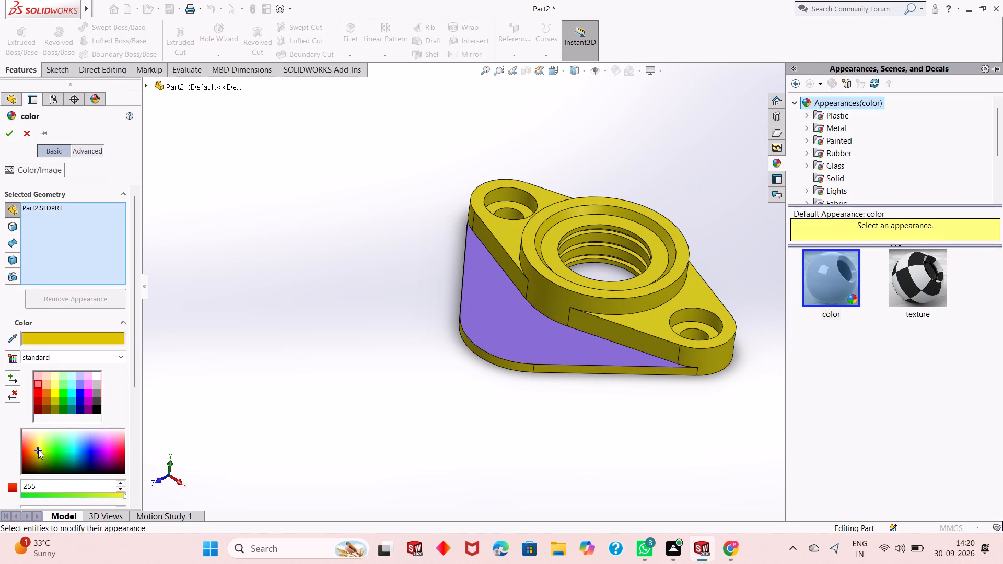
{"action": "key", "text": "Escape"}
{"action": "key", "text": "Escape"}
Apply a bright green colour appearance to the top face of the right arm, around its counterbored hole.
{"action": "scroll", "coordinate": [733, 295], "scroll_direction": "down", "scroll_amount": 1}
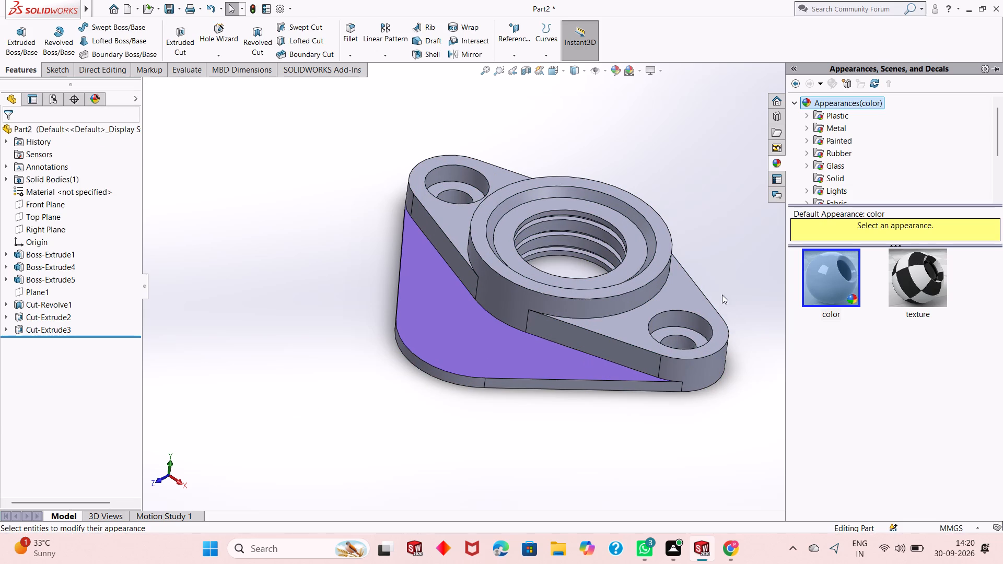
{"action": "left_click", "coordinate": [683, 293]}
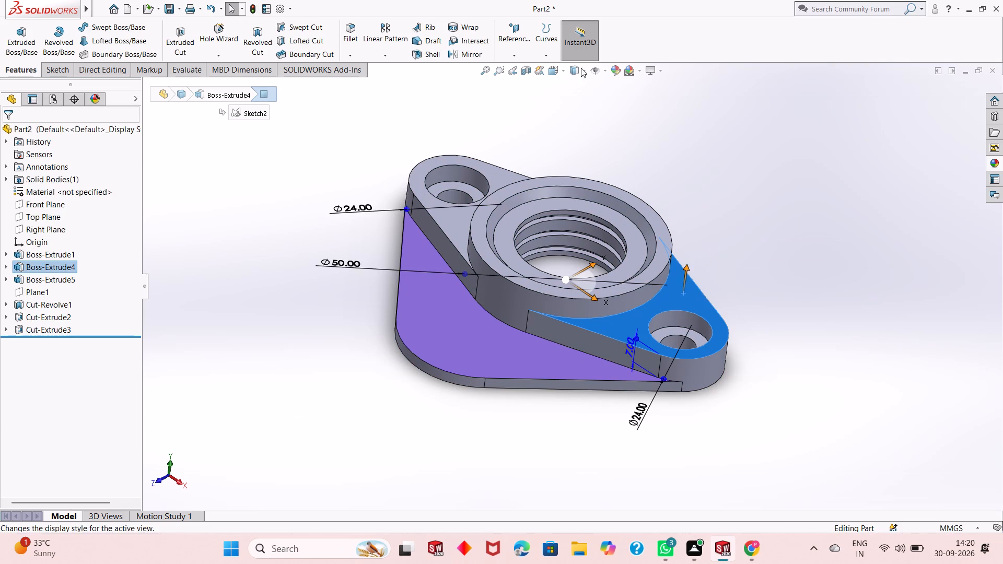
{"action": "left_click", "coordinate": [614, 70]}
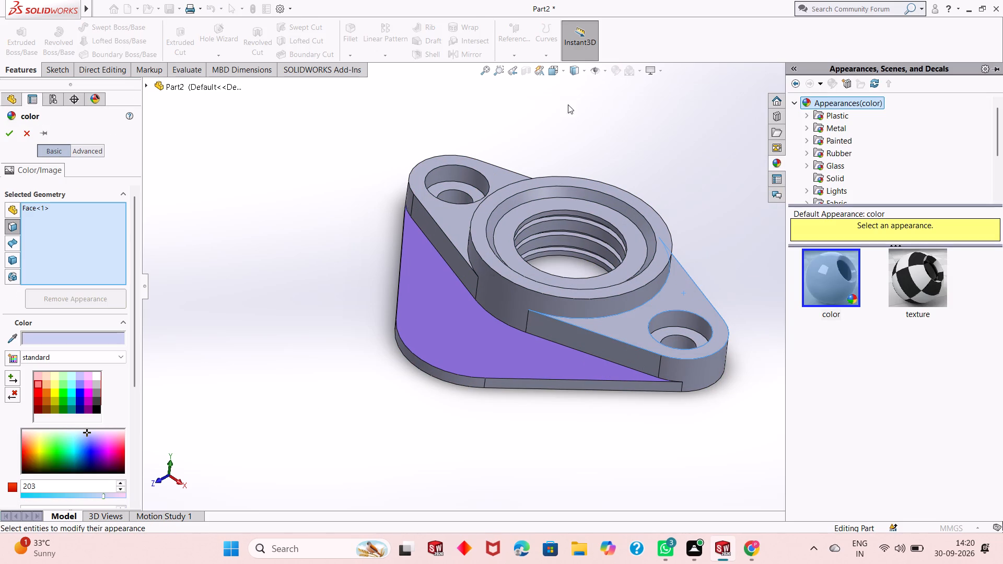
{"action": "left_click", "coordinate": [59, 447]}
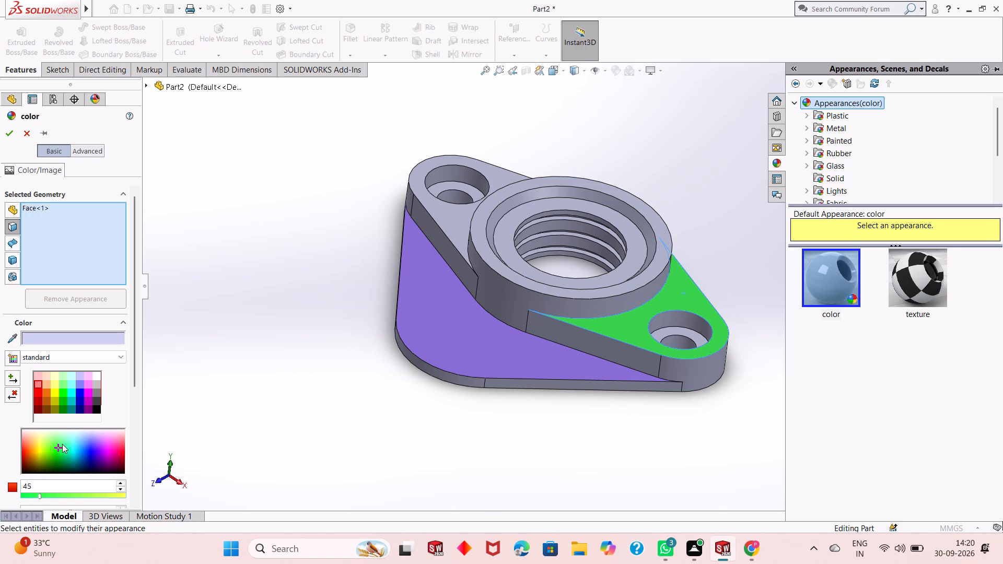
{"action": "left_click", "coordinate": [63, 442]}
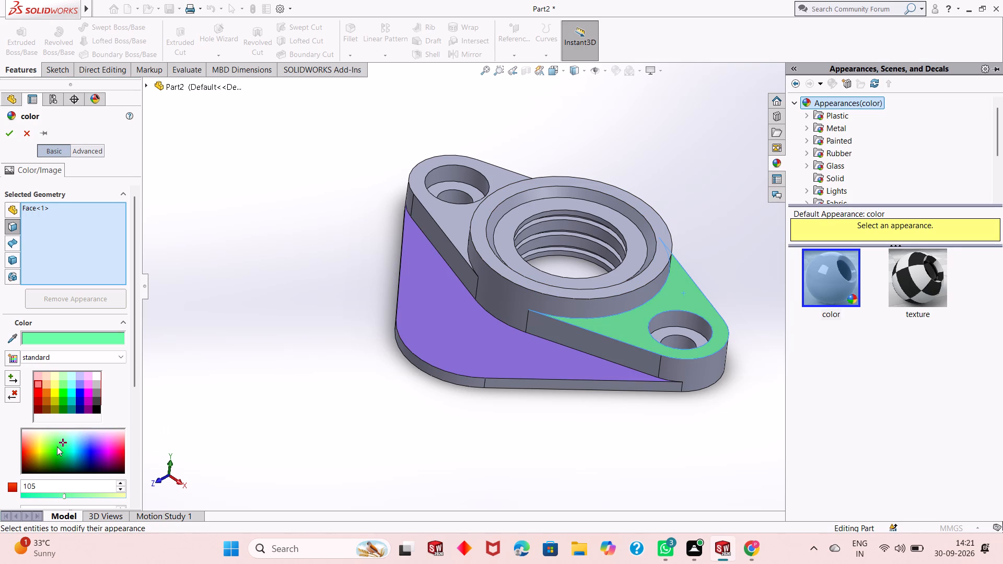
{"action": "left_click", "coordinate": [57, 446]}
{"action": "left_click", "coordinate": [8, 136]}
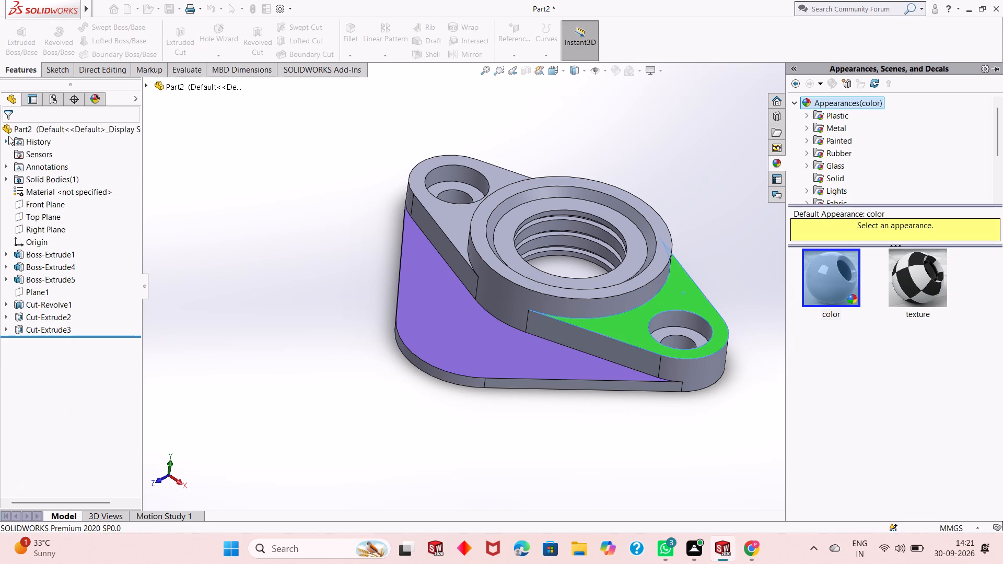
{"action": "left_click", "coordinate": [299, 245]}
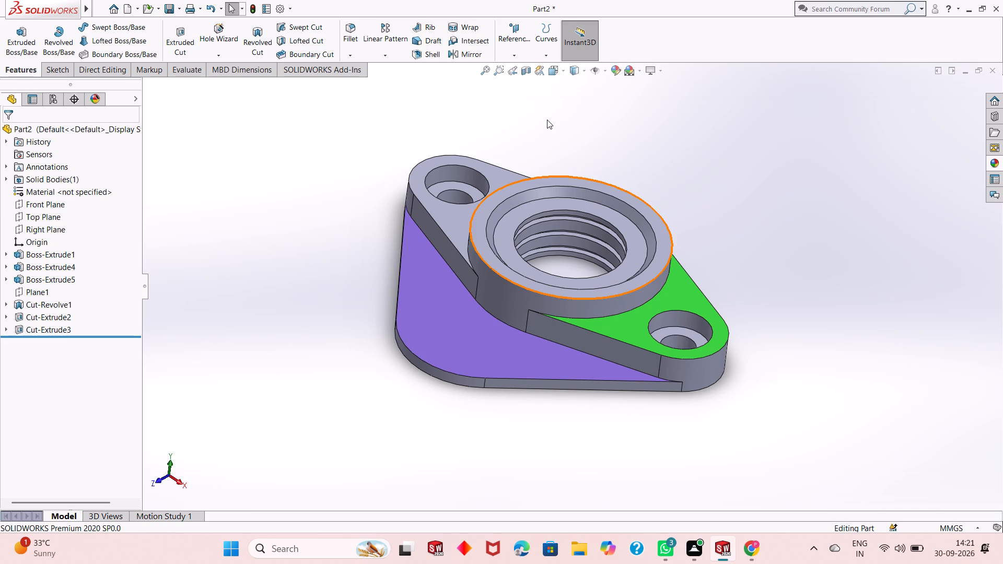
Apply a light orange colour from the standard swatches to the whole part.
{"action": "left_click", "coordinate": [611, 72]}
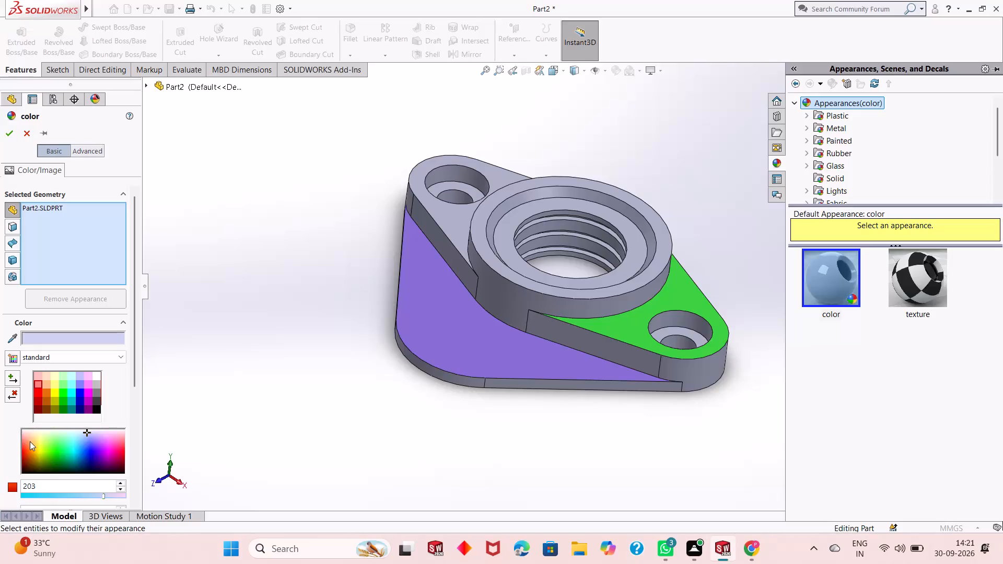
{"action": "left_click", "coordinate": [46, 383]}
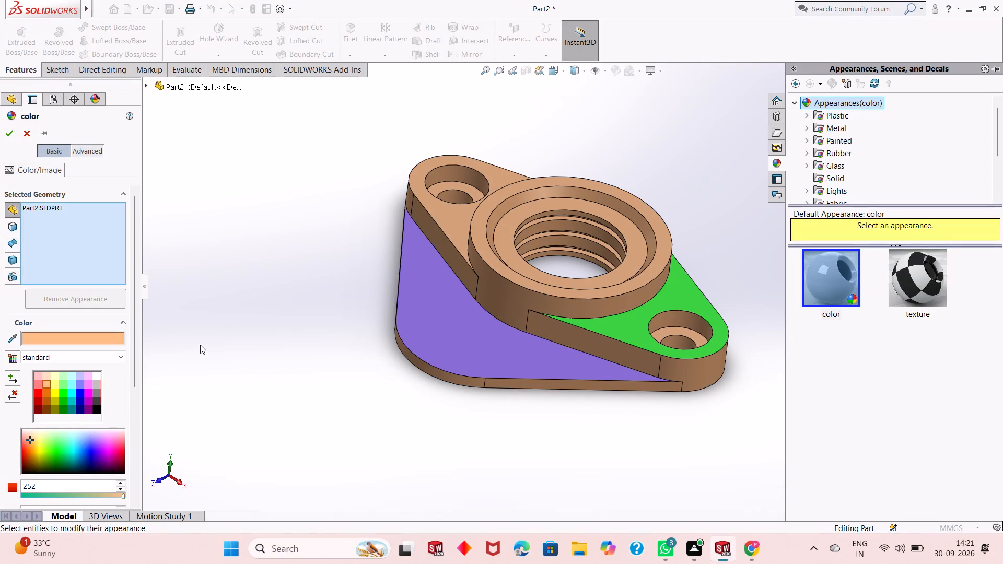
{"action": "left_click", "coordinate": [12, 132]}
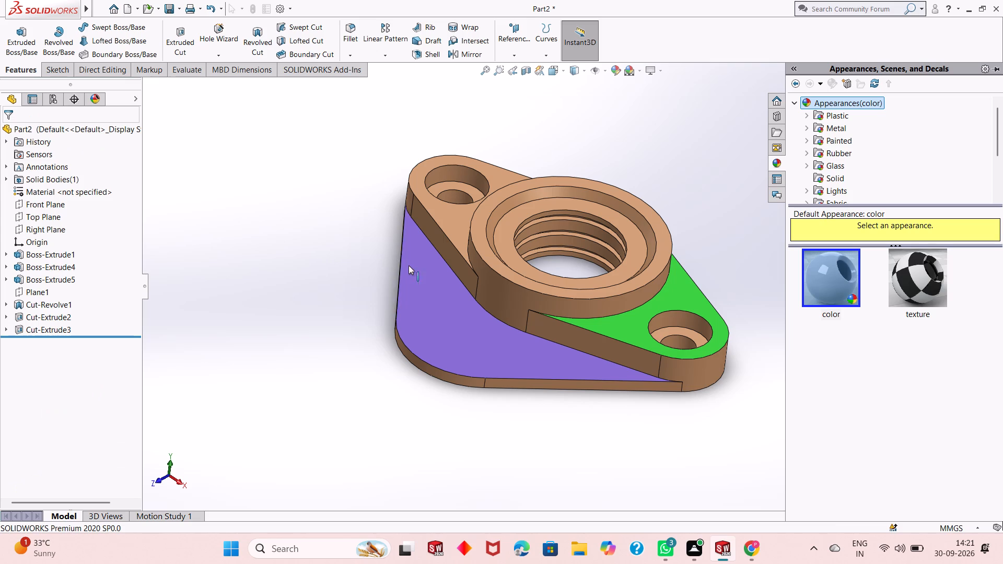
{"action": "left_click", "coordinate": [358, 274]}
Examine the coloured part from several angles and distances, checking the bore, arms and base plate.
{"action": "middle_click_drag", "start_coordinate": [579, 326], "coordinate": [582, 254]}
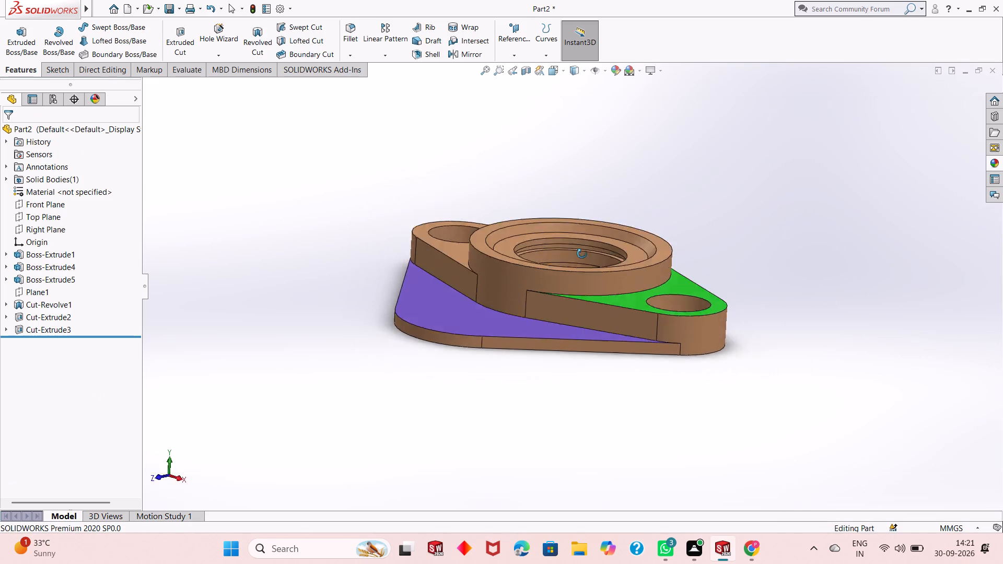
{"action": "middle_click_drag", "start_coordinate": [582, 254], "coordinate": [565, 352]}
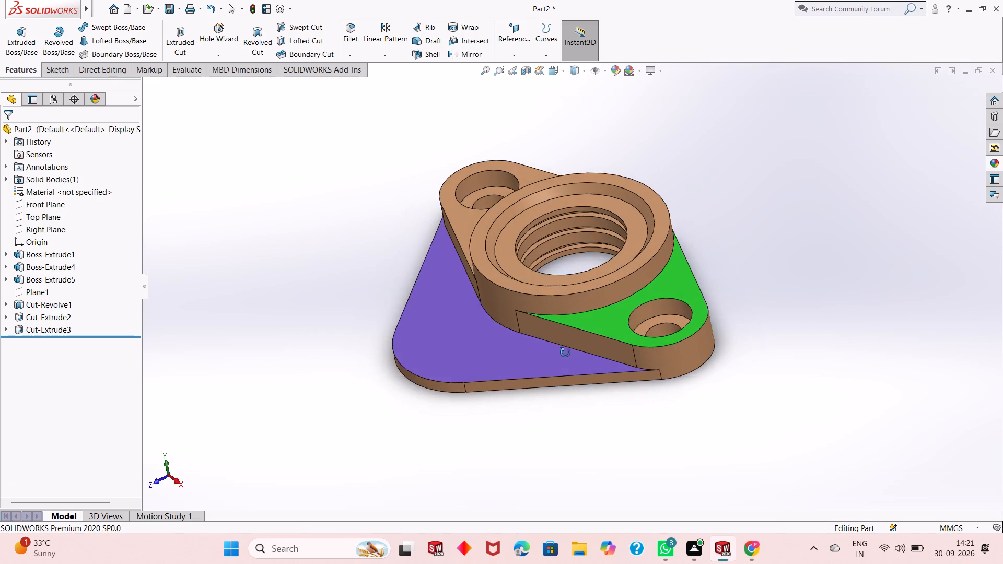
{"action": "middle_click_drag", "start_coordinate": [565, 352], "coordinate": [576, 383]}
{"action": "scroll", "coordinate": [402, 336], "scroll_direction": "up", "scroll_amount": 1}
{"action": "scroll", "coordinate": [526, 267], "scroll_direction": "down", "scroll_amount": 2}
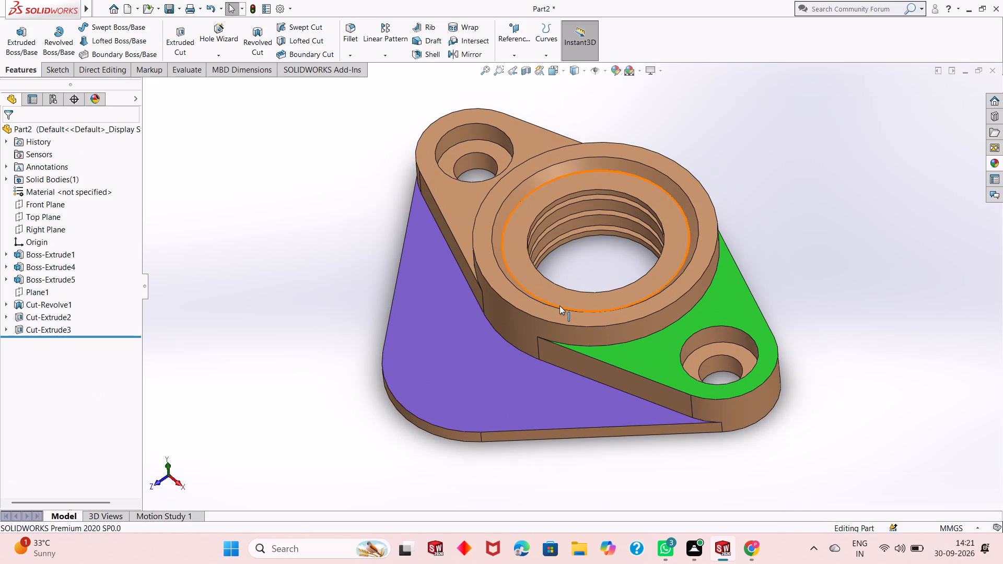
{"action": "scroll", "coordinate": [473, 301], "scroll_direction": "up", "scroll_amount": 1}
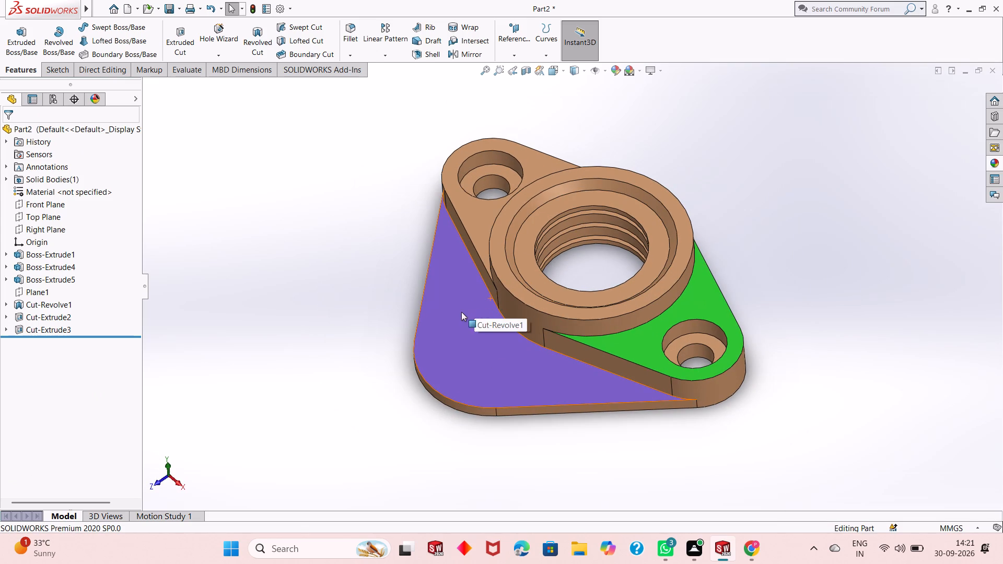
{"action": "scroll", "coordinate": [576, 227], "scroll_direction": "down", "scroll_amount": 1}
{"action": "scroll", "coordinate": [590, 262], "scroll_direction": "up", "scroll_amount": 1}
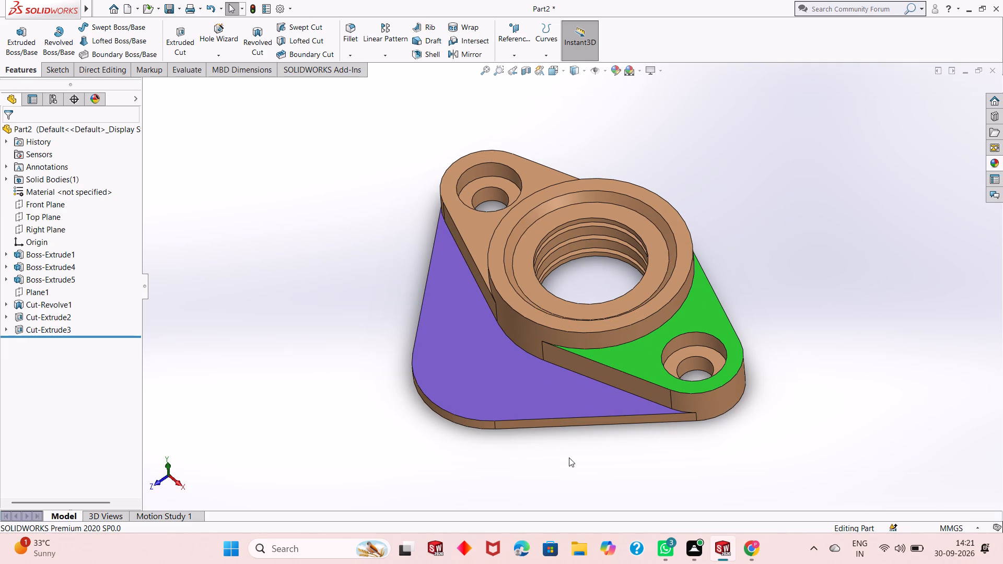
{"action": "scroll", "coordinate": [593, 299], "scroll_direction": "down", "scroll_amount": 1}
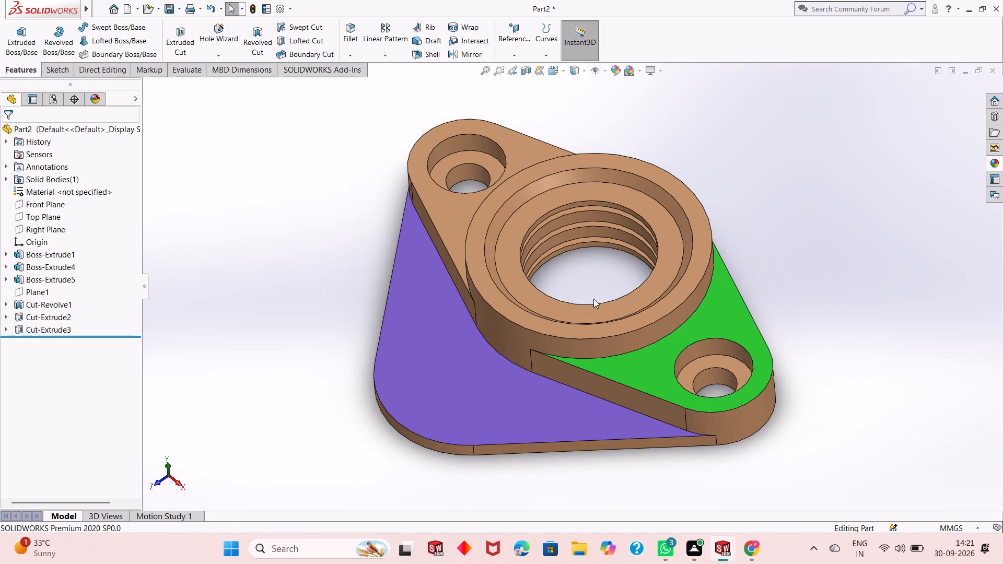
{"action": "scroll", "coordinate": [579, 273], "scroll_direction": "up", "scroll_amount": 2}
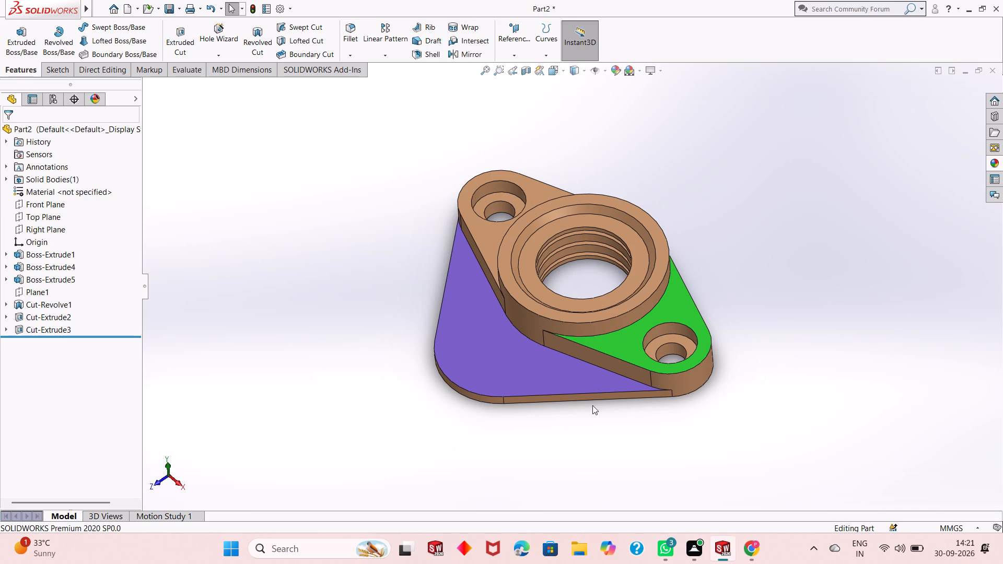
{"action": "middle_click_drag", "start_coordinate": [579, 373], "coordinate": [589, 391]}
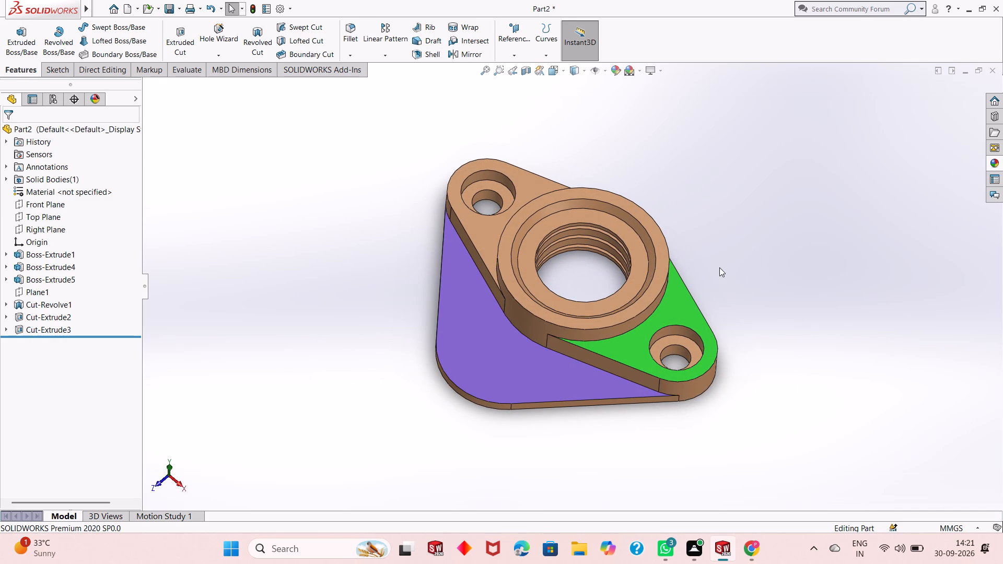
Save the part in the Downloads folder as "Triangular bearing housing".
{"action": "key", "text": "ctrl+s"}
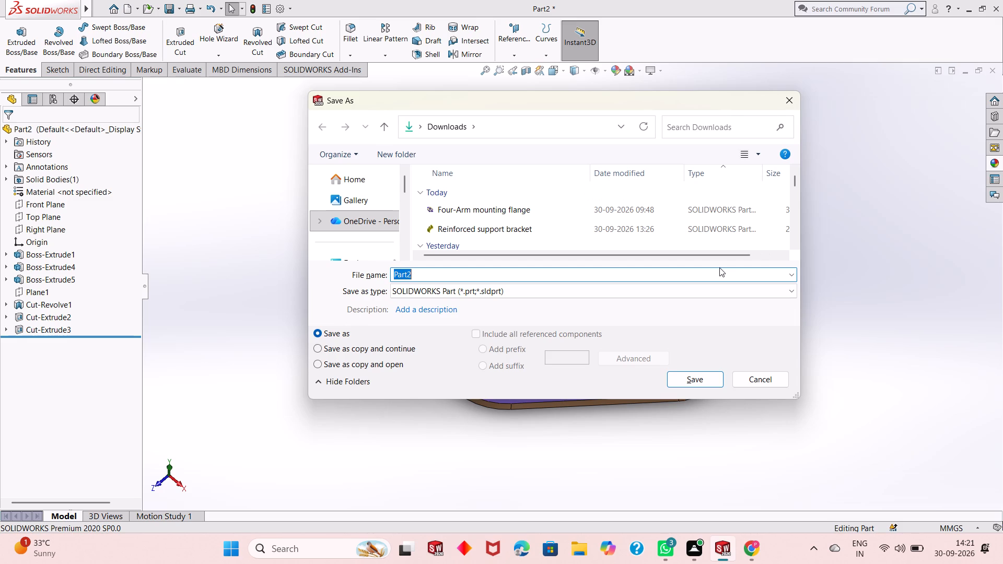
{"action": "type", "text": "Tr"}
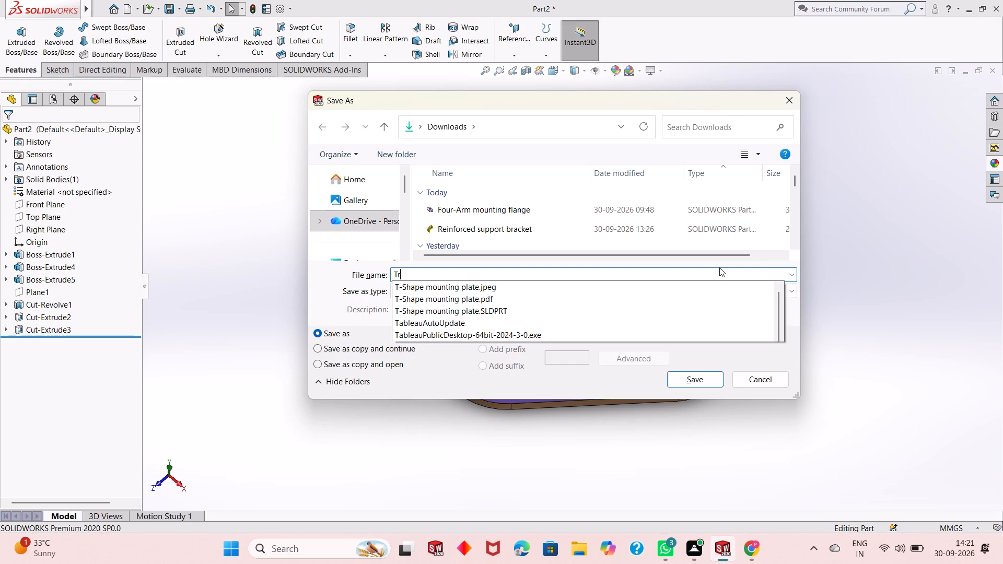
{"action": "type", "text": "iangular"}
{"action": "key", "text": "space"}
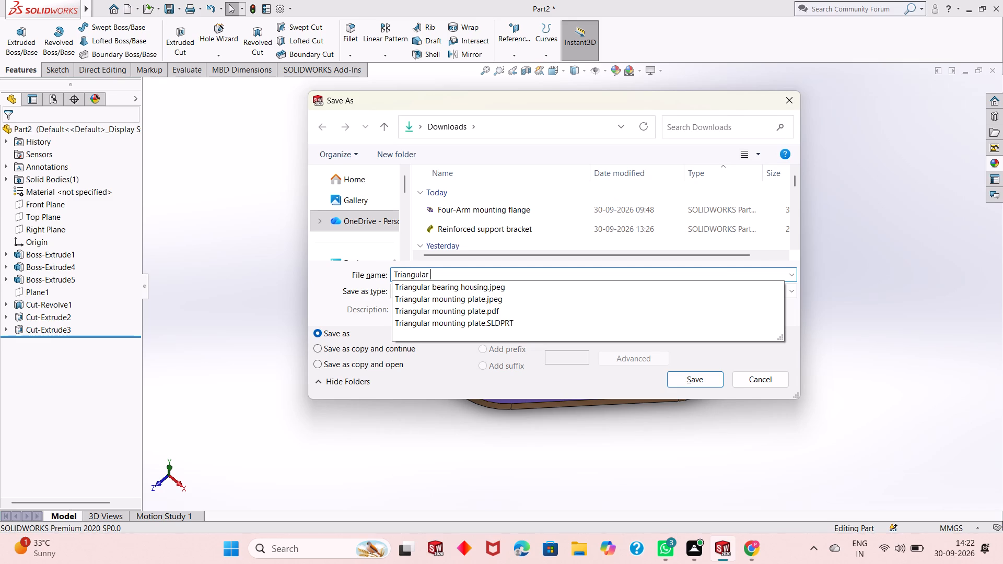
{"action": "type", "text": "bearing"}
{"action": "key", "text": "space"}
{"action": "type", "text": "housing"}
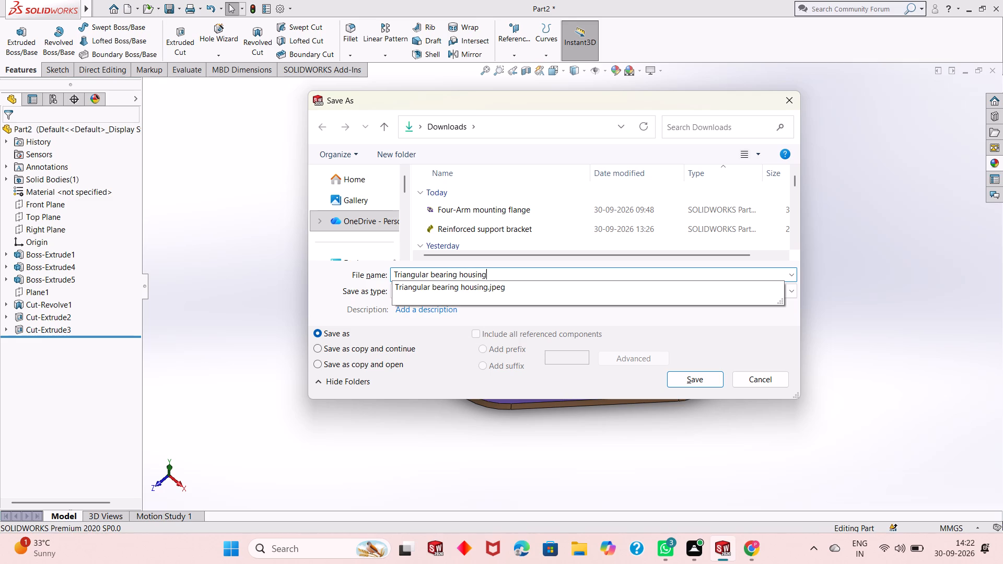
{"action": "key", "text": "Return"}
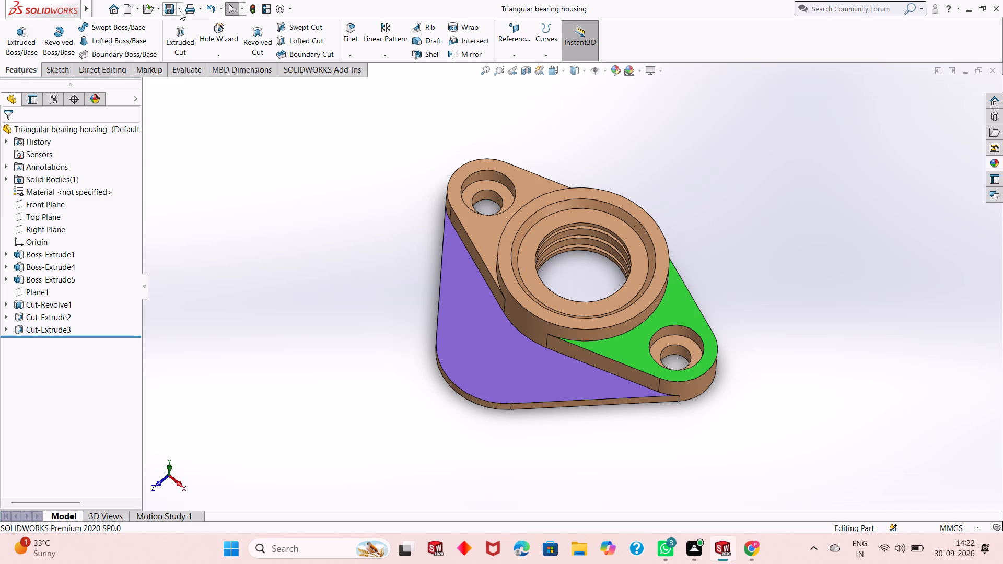
Save a copy of the part as an Adobe PDF named "Triangular bearing housing" in the Downloads folder.
{"action": "left_click", "coordinate": [180, 11]}
{"action": "left_click", "coordinate": [199, 33]}
{"action": "left_click", "coordinate": [533, 293]}
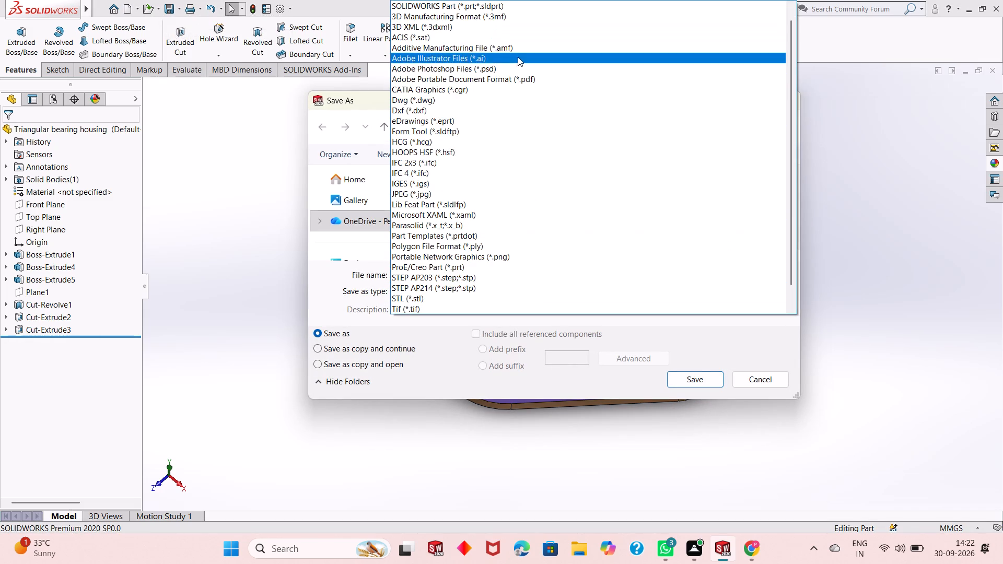
{"action": "left_click", "coordinate": [527, 76]}
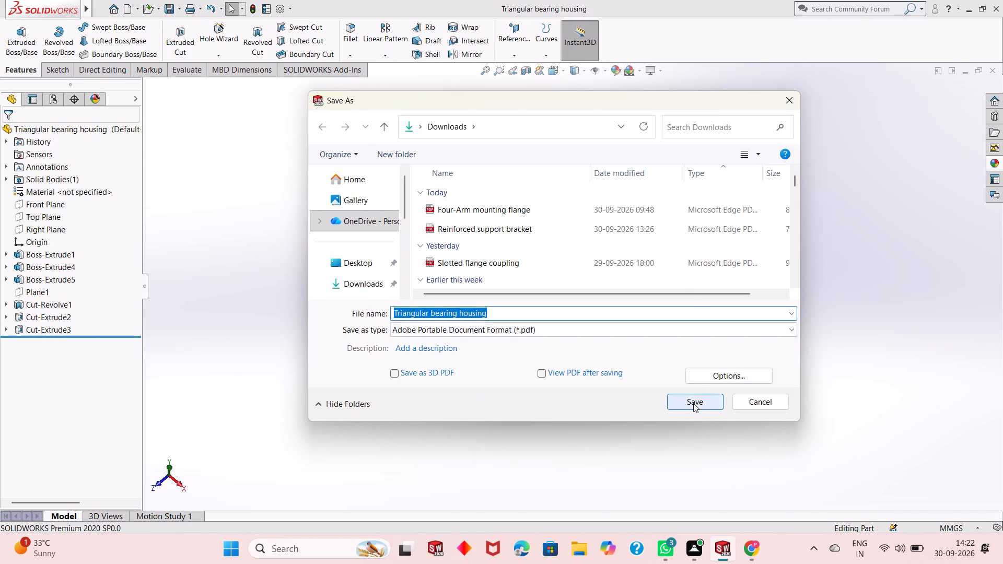
{"action": "left_click", "coordinate": [693, 403]}
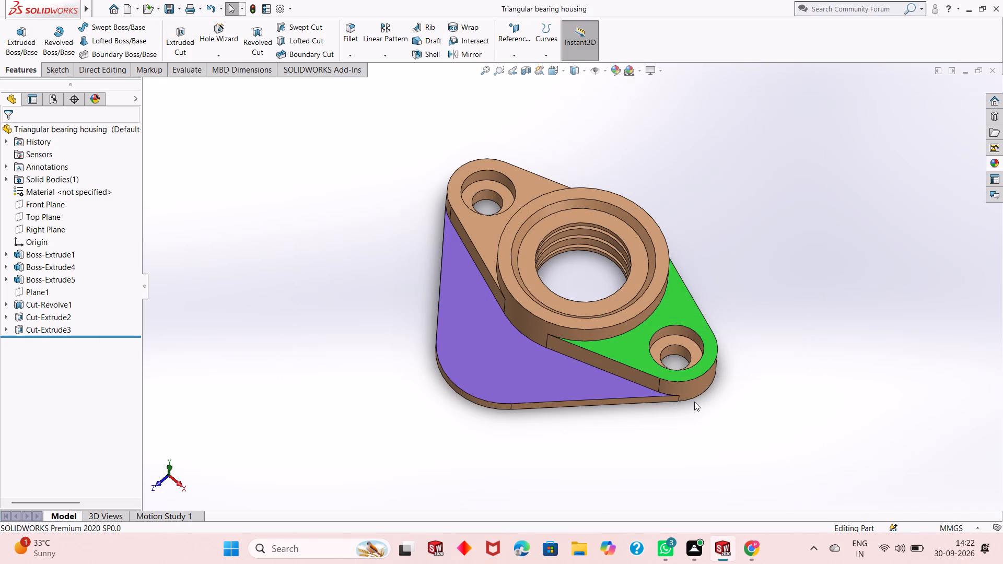
Save the part again under its existing name.
{"action": "scroll", "coordinate": [562, 262], "scroll_direction": "down", "scroll_amount": 1}
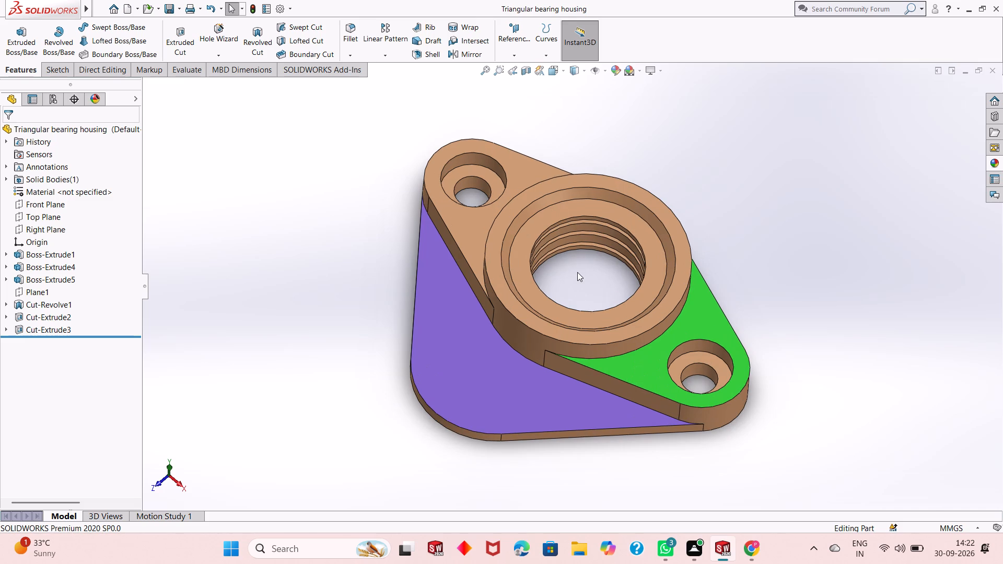
{"action": "scroll", "coordinate": [594, 288], "scroll_direction": "down", "scroll_amount": 1}
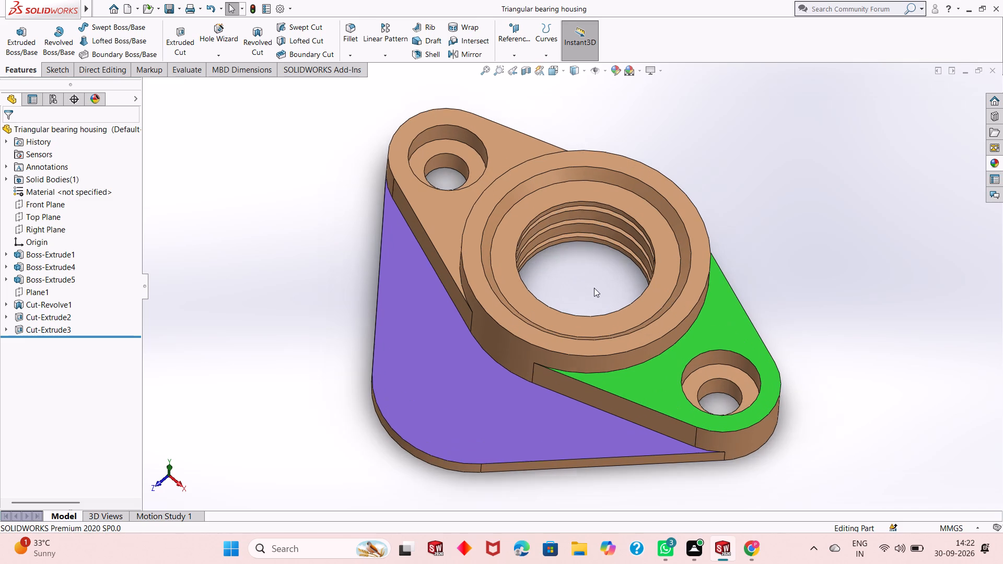
{"action": "scroll", "coordinate": [594, 287], "scroll_direction": "up", "scroll_amount": 1}
{"action": "key", "text": "ctrl+s"}
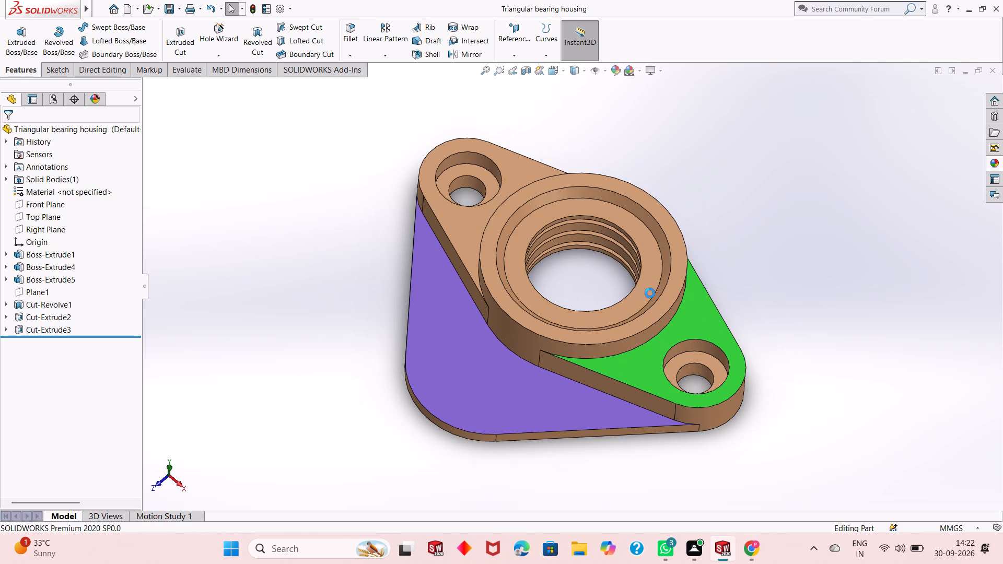